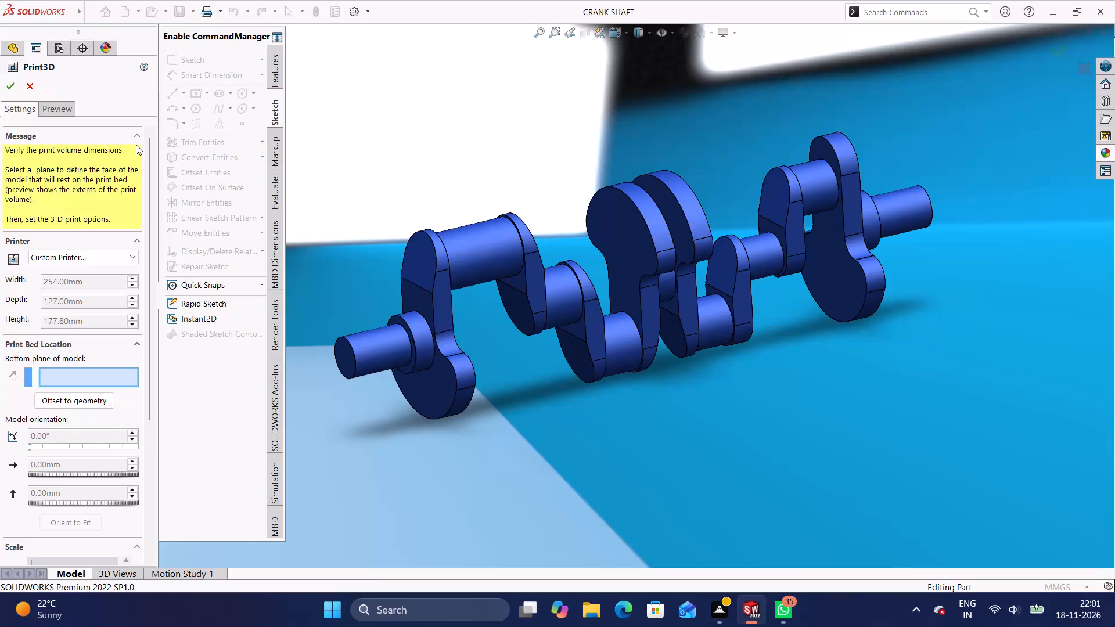
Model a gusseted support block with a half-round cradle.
Cancel the Print3D setup for the crank shaft.
{"action": "left_click", "coordinate": [31, 87]}
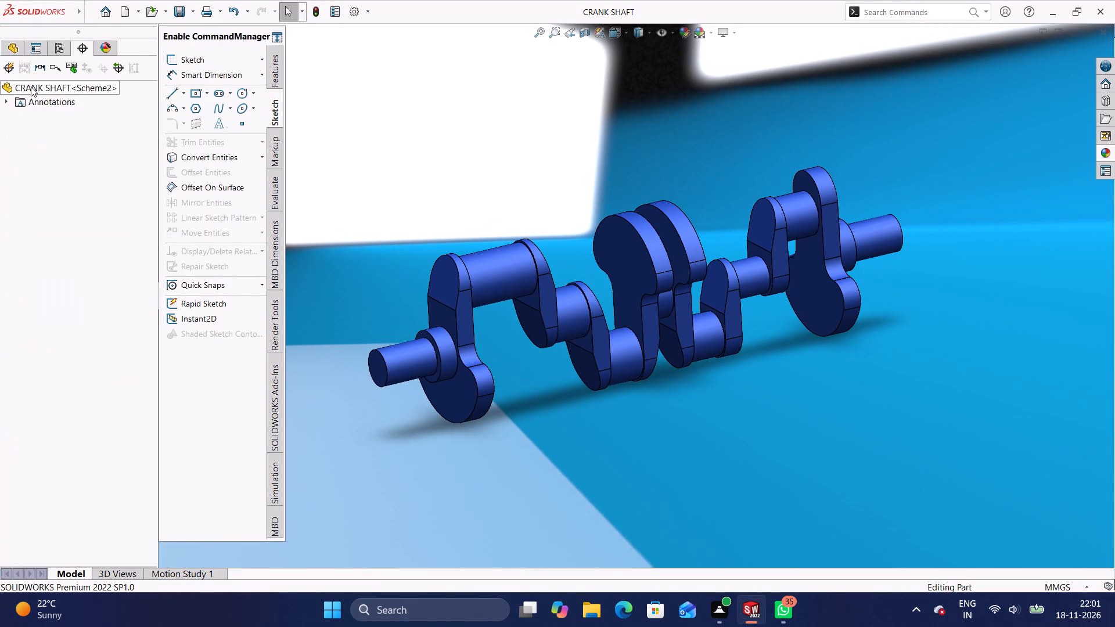
Create two new blank part documents, leaving the second one active for modelling.
{"action": "left_click", "coordinate": [114, 10]}
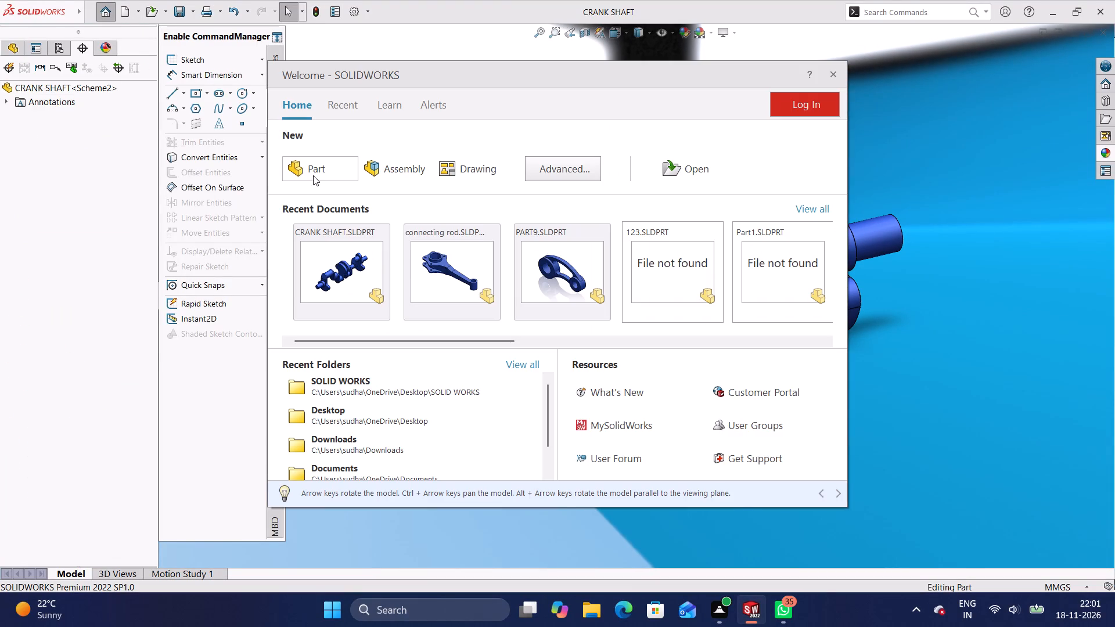
{"action": "left_click", "coordinate": [313, 175]}
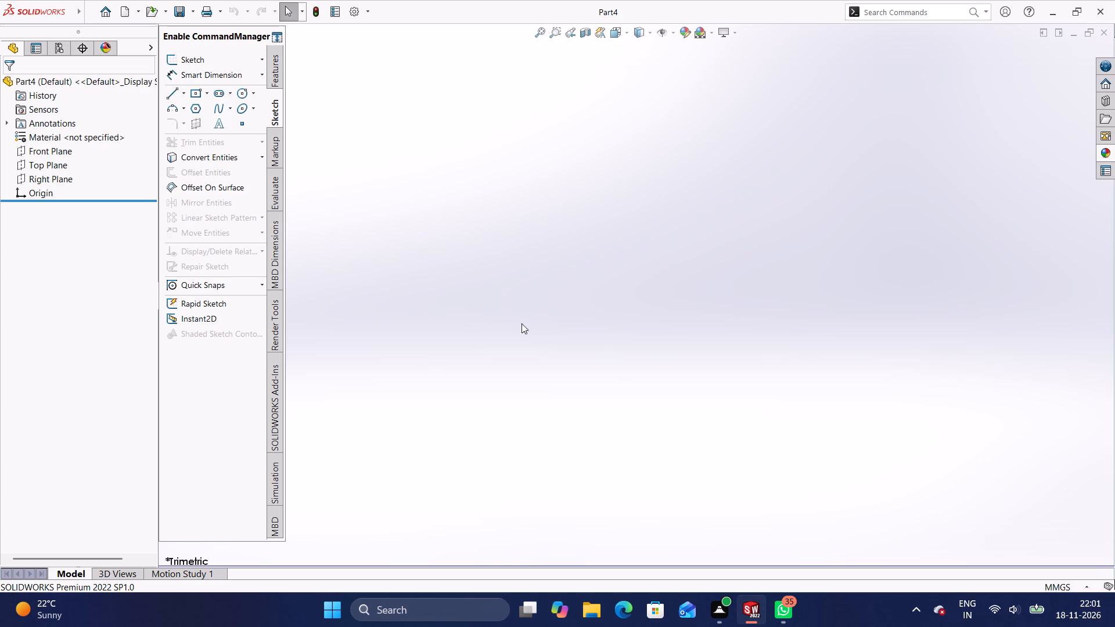
{"action": "scroll", "coordinate": [553, 327], "scroll_direction": "up", "scroll_amount": 3}
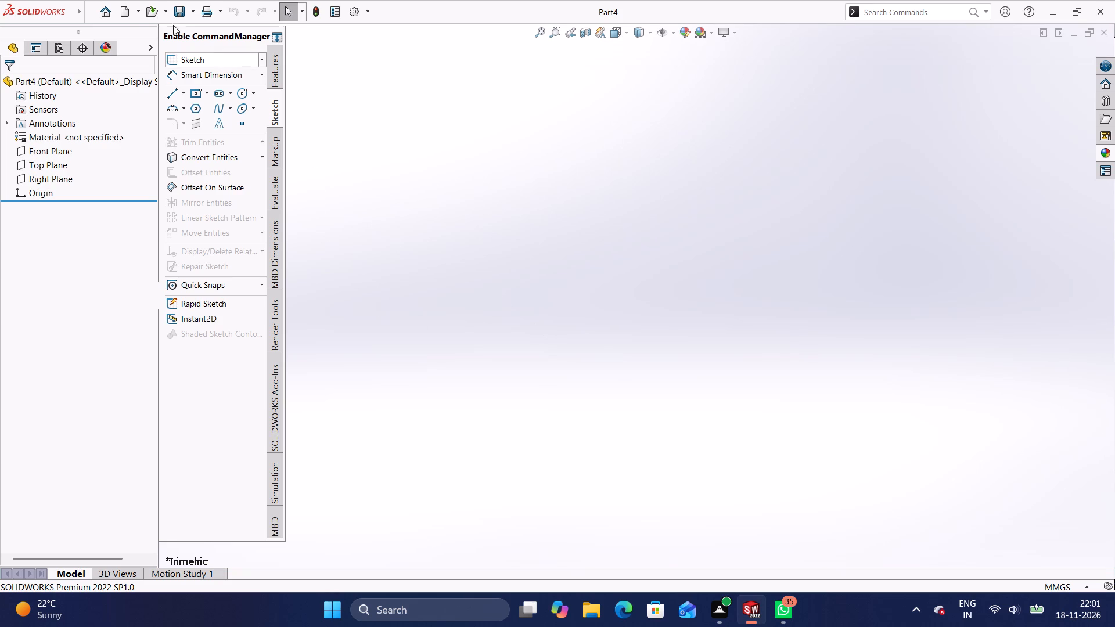
{"action": "left_click", "coordinate": [112, 12]}
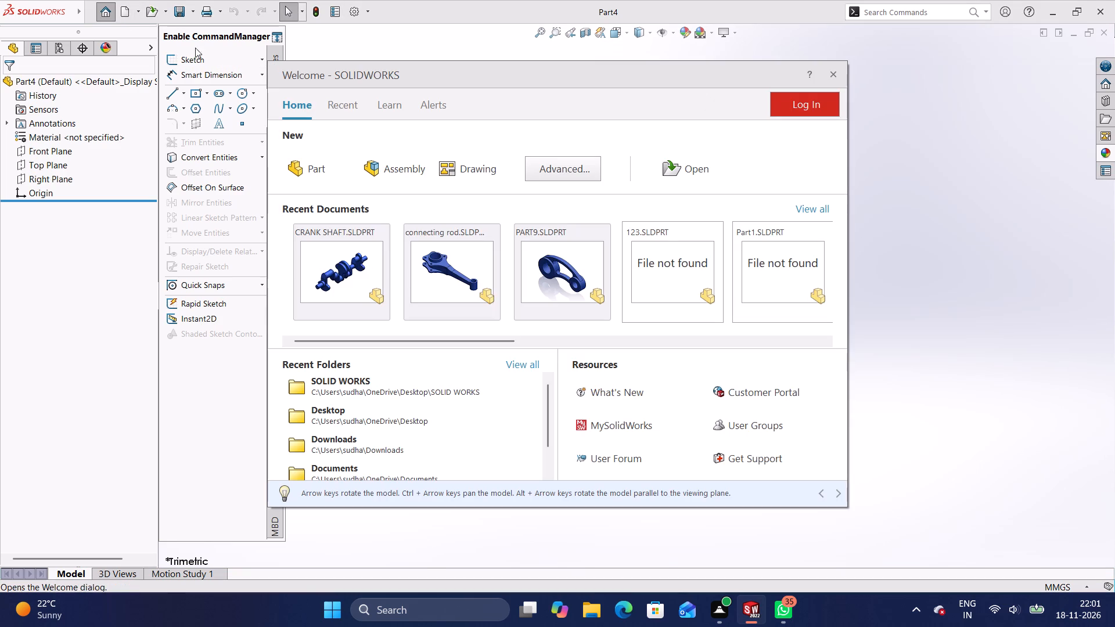
{"action": "left_click", "coordinate": [313, 169]}
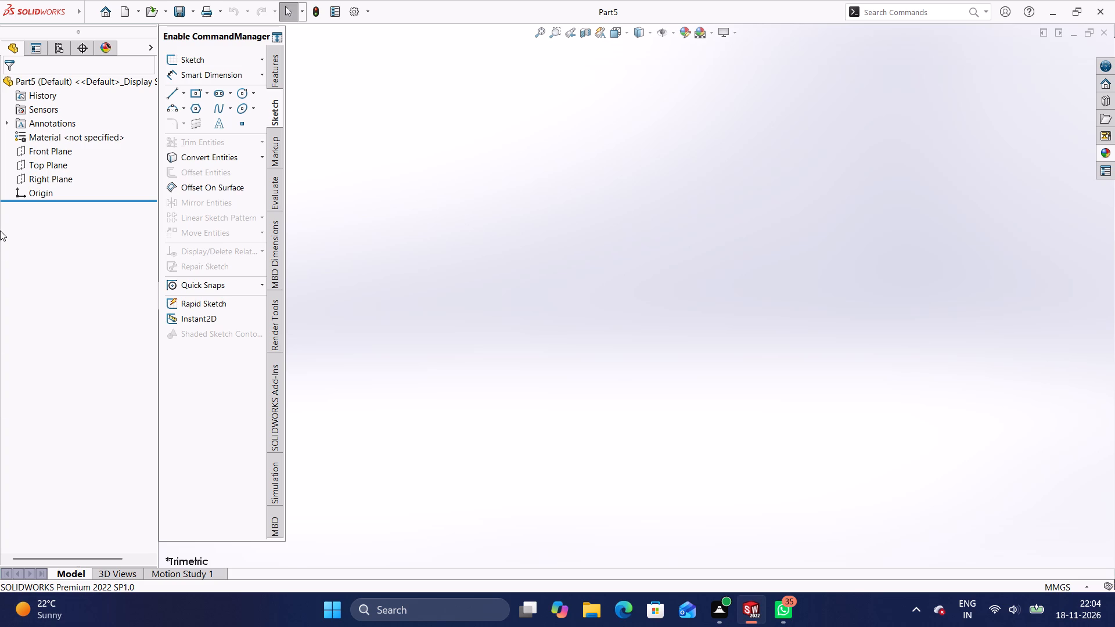
Sketch a corner rectangle about 109 mm by 57 mm on the Top Plane, starting at the origin.
{"action": "left_click", "coordinate": [60, 165]}
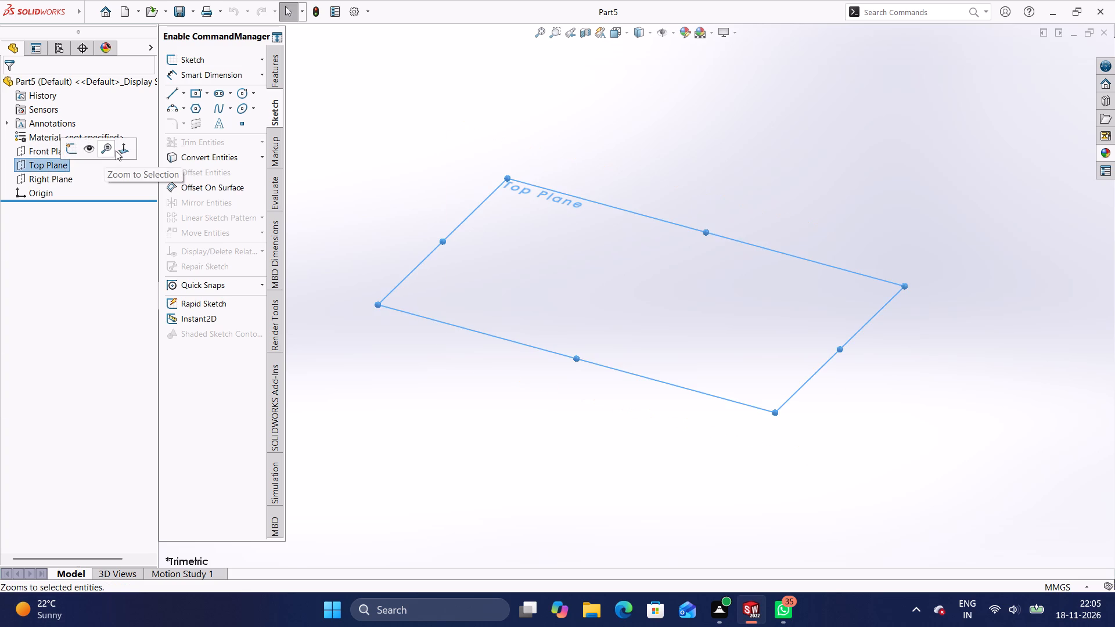
{"action": "left_click", "coordinate": [65, 150]}
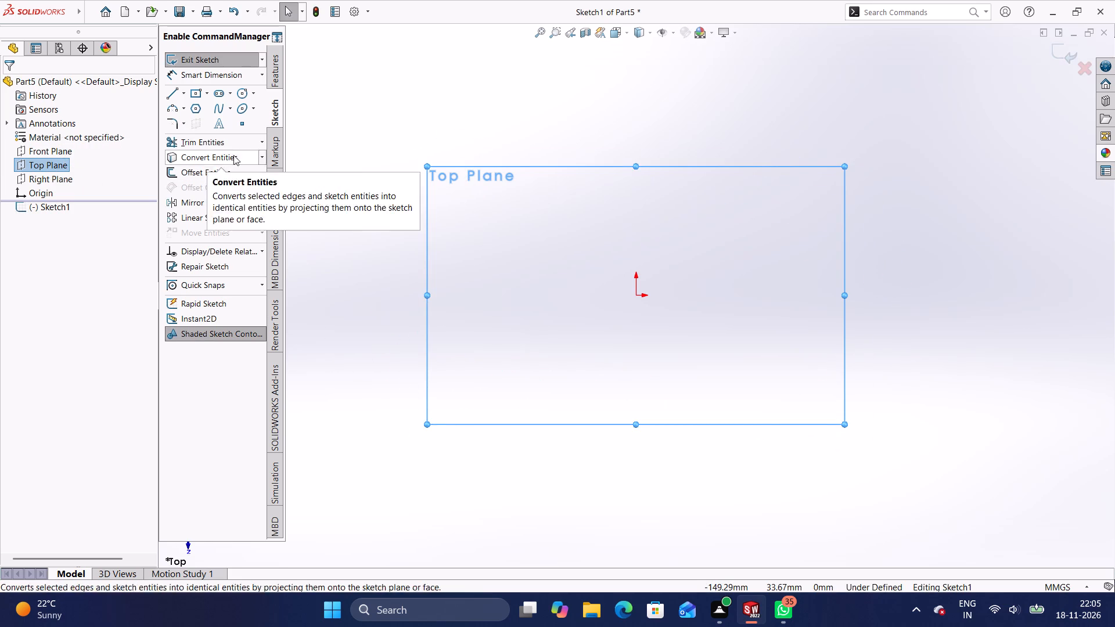
{"action": "left_click", "coordinate": [204, 96]}
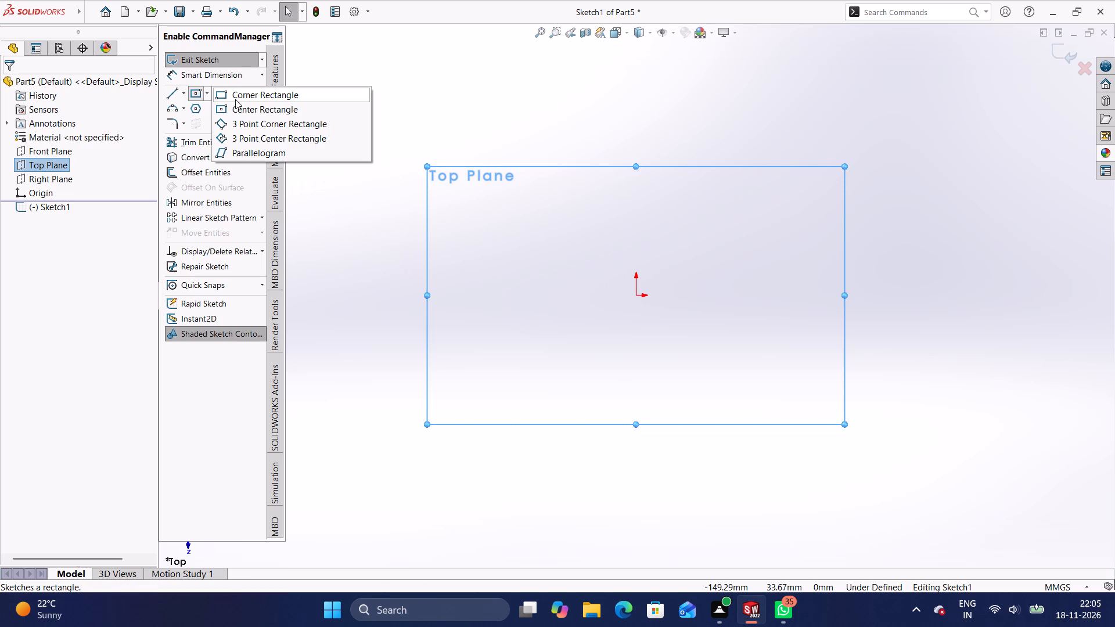
{"action": "left_click", "coordinate": [244, 99]}
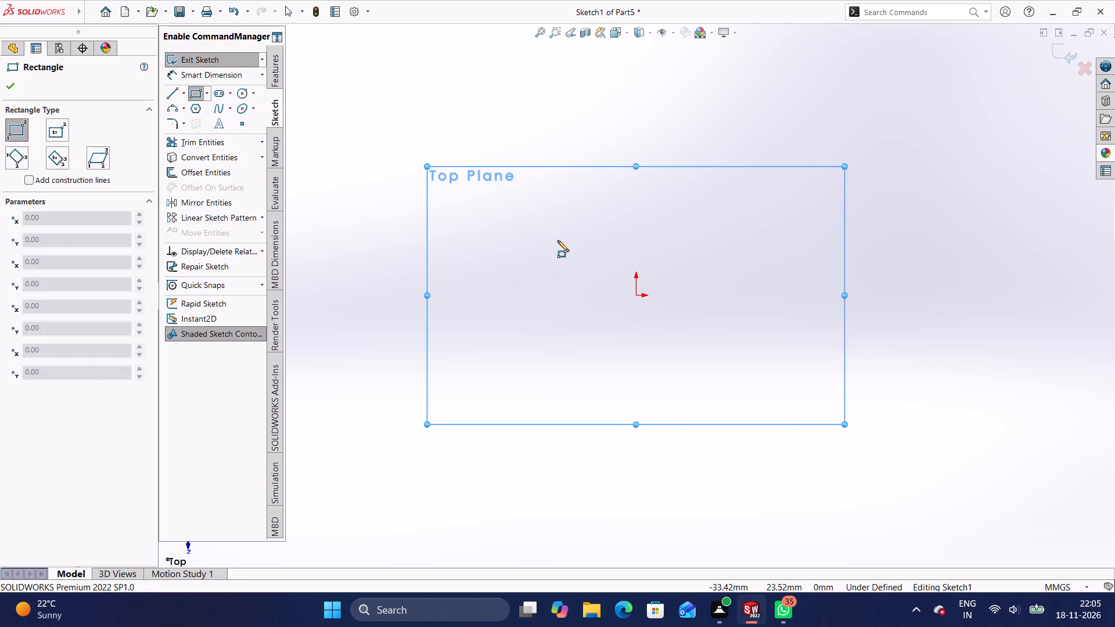
{"action": "left_click", "coordinate": [637, 294]}
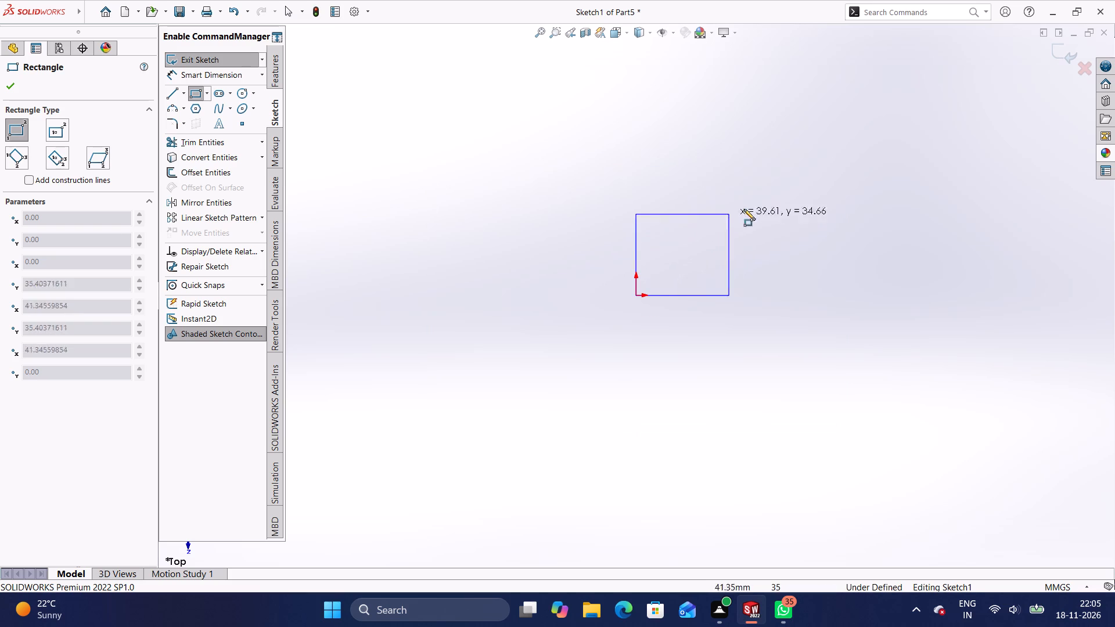
{"action": "left_click", "coordinate": [892, 161]}
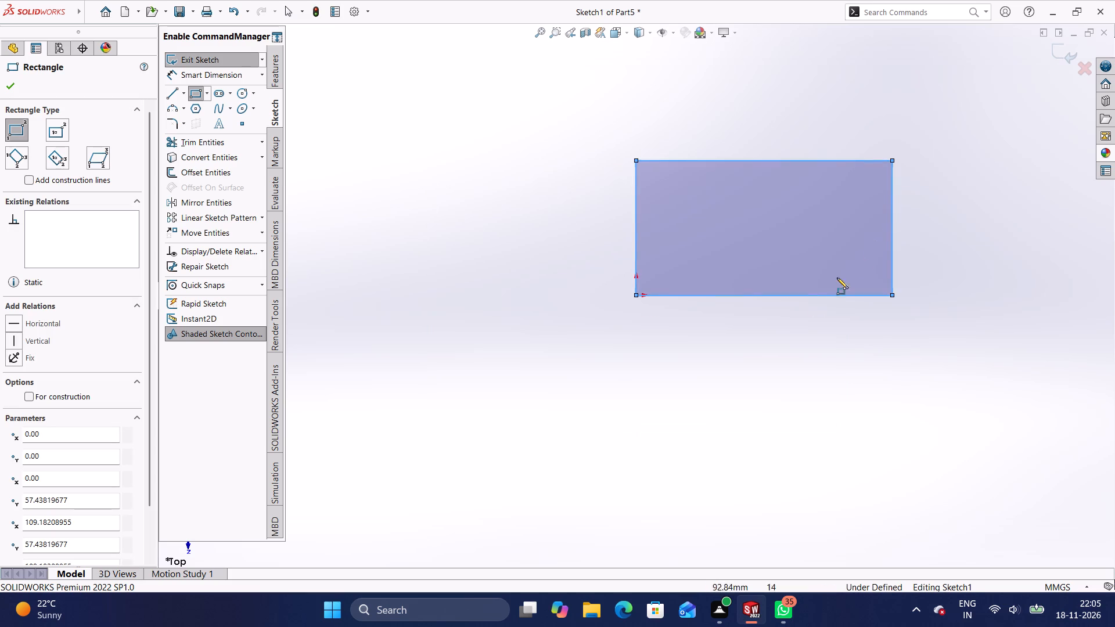
Dimension the rectangle 96 mm along its horizontal side and 64 mm along its vertical side.
{"action": "left_click", "coordinate": [227, 75]}
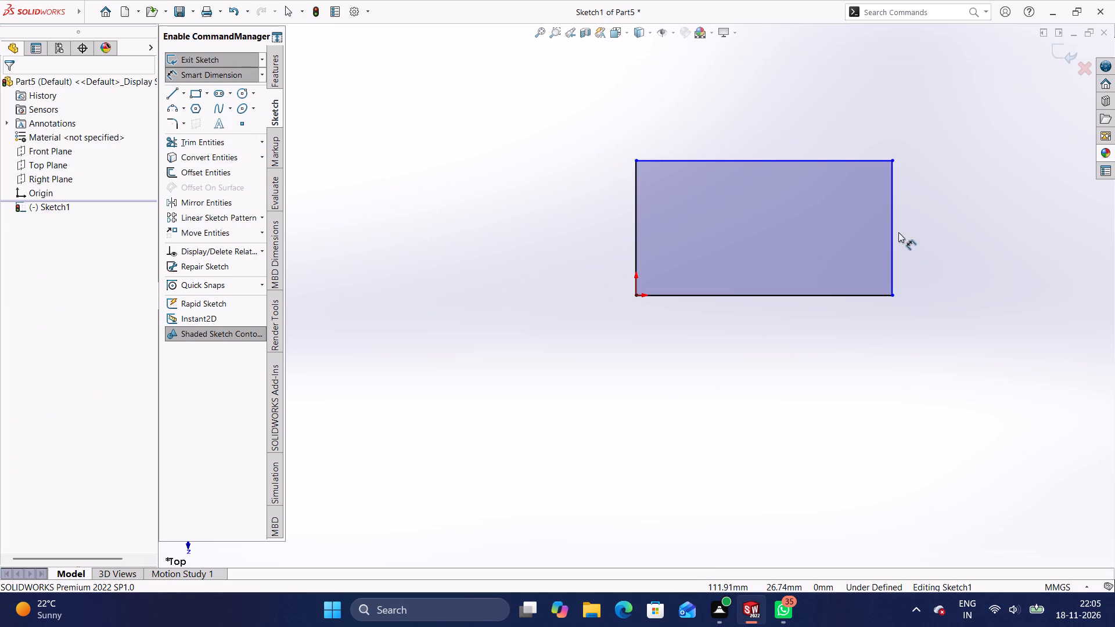
{"action": "left_click", "coordinate": [833, 296]}
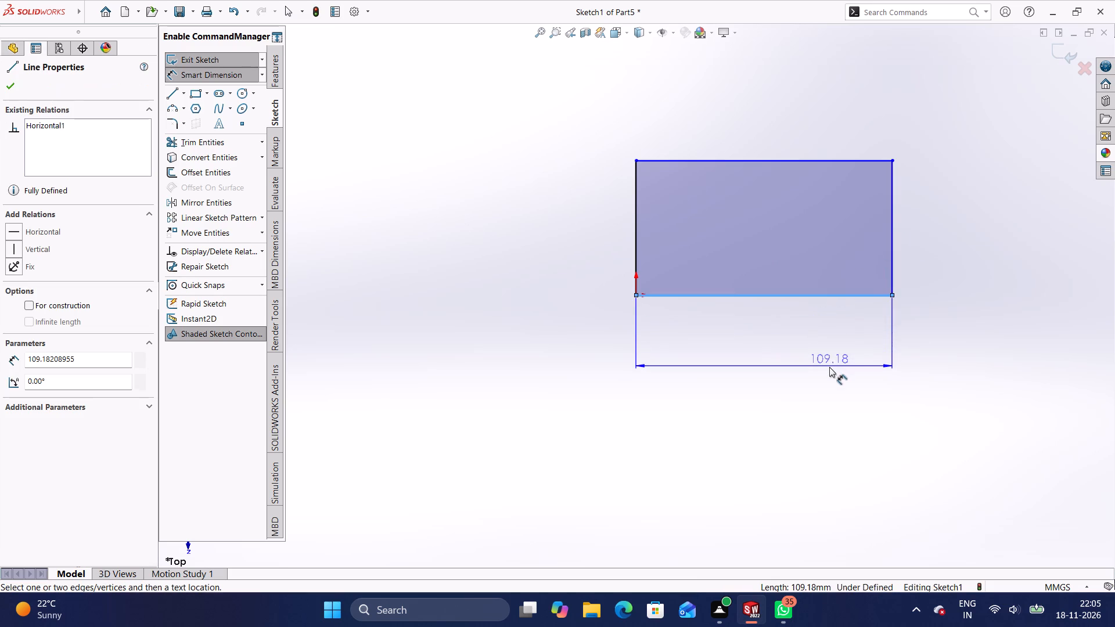
{"action": "left_click", "coordinate": [829, 367]}
{"action": "key", "text": "BackSpace"}
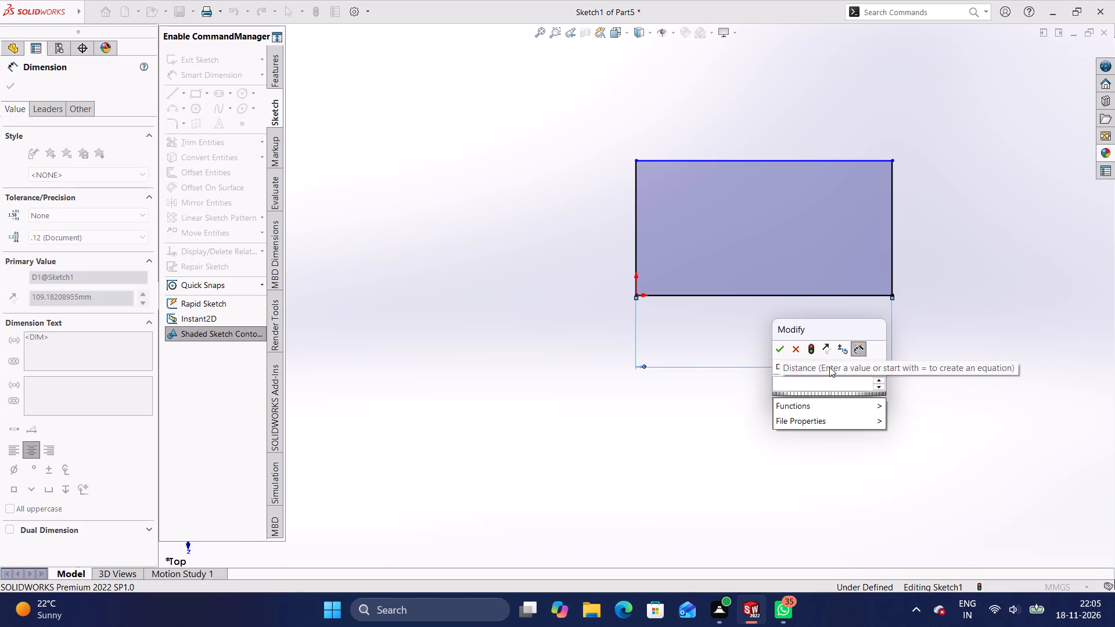
{"action": "type", "text": "96"}
{"action": "key", "text": "Return"}
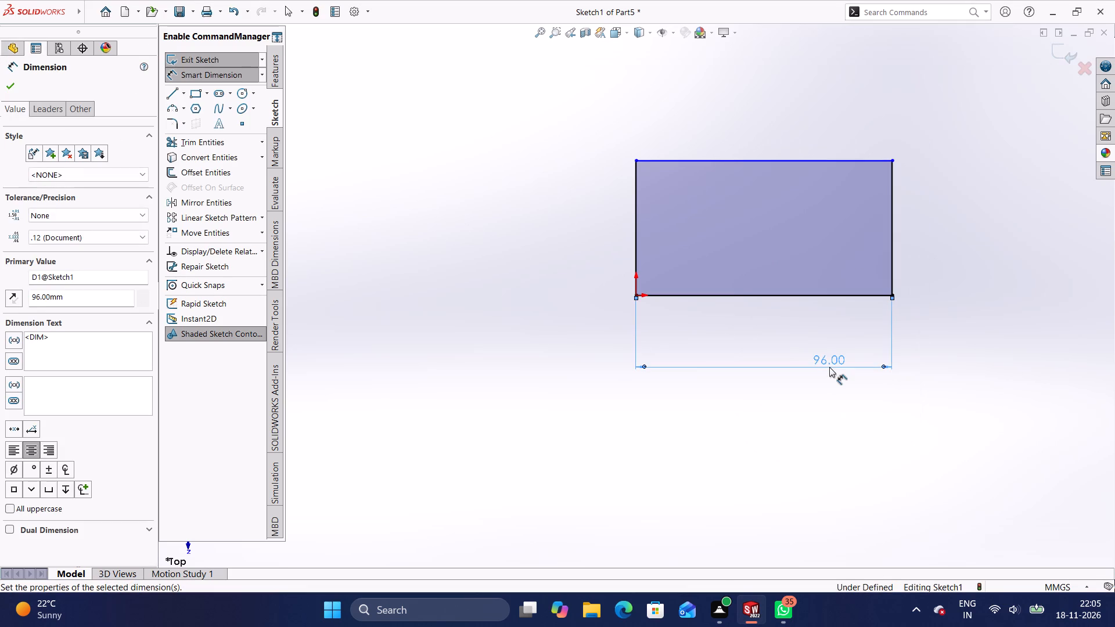
{"action": "left_click", "coordinate": [893, 255]}
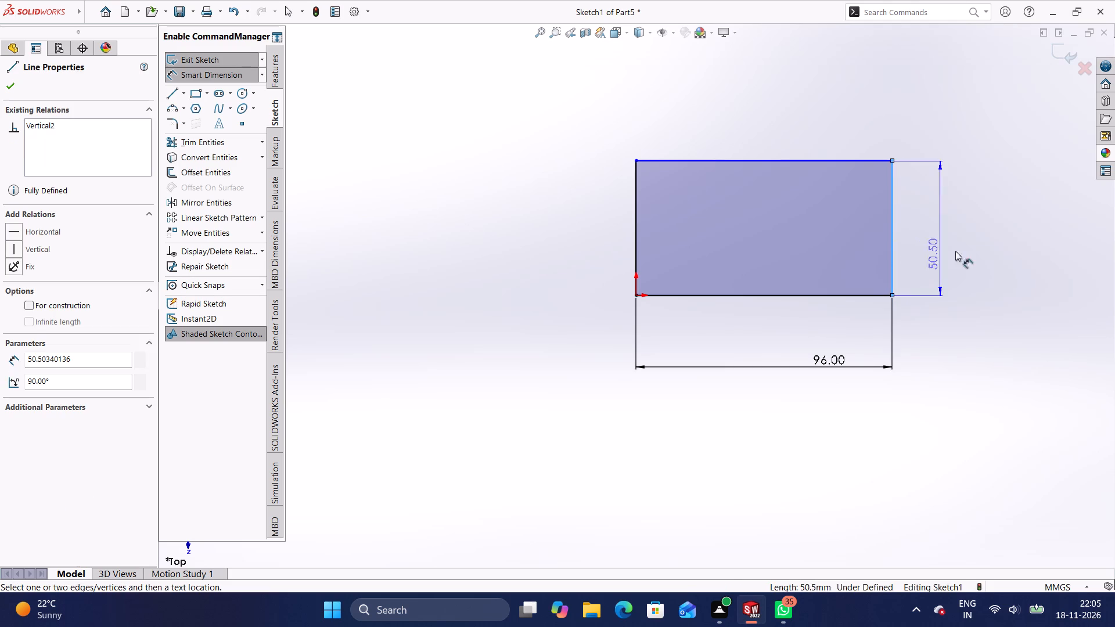
{"action": "left_click", "coordinate": [971, 247]}
{"action": "key", "text": "BackSpace"}
{"action": "type", "text": "64"}
{"action": "key", "text": "Return"}
{"action": "left_click", "coordinate": [989, 280]}
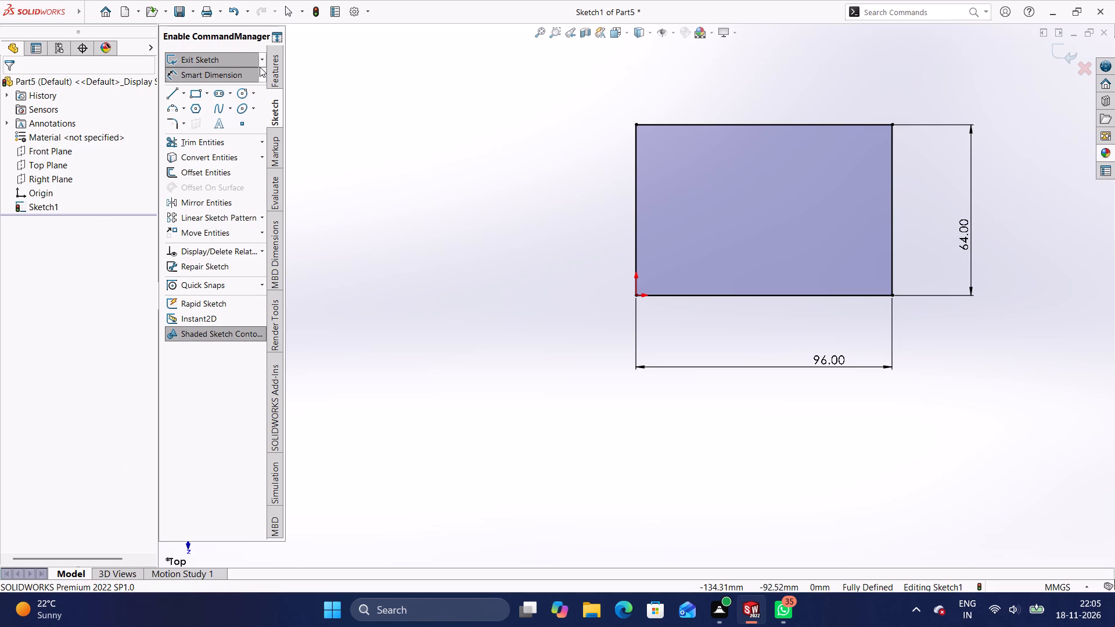
Extrude the rectangle as a blind boss with a depth of 16 mm.
{"action": "left_click", "coordinate": [276, 70]}
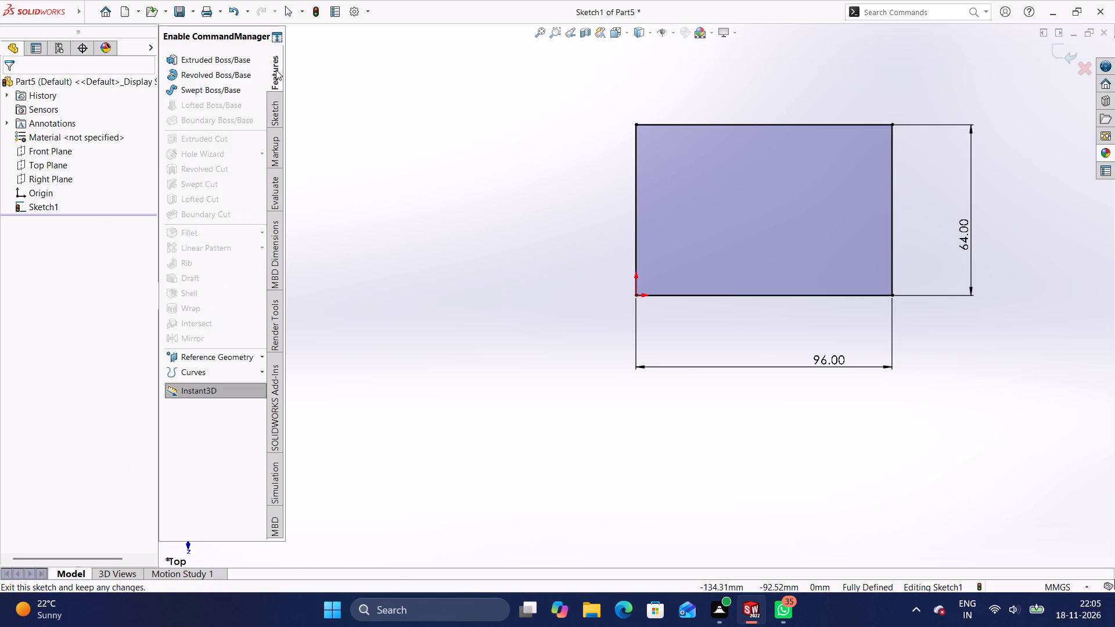
{"action": "left_click", "coordinate": [254, 64]}
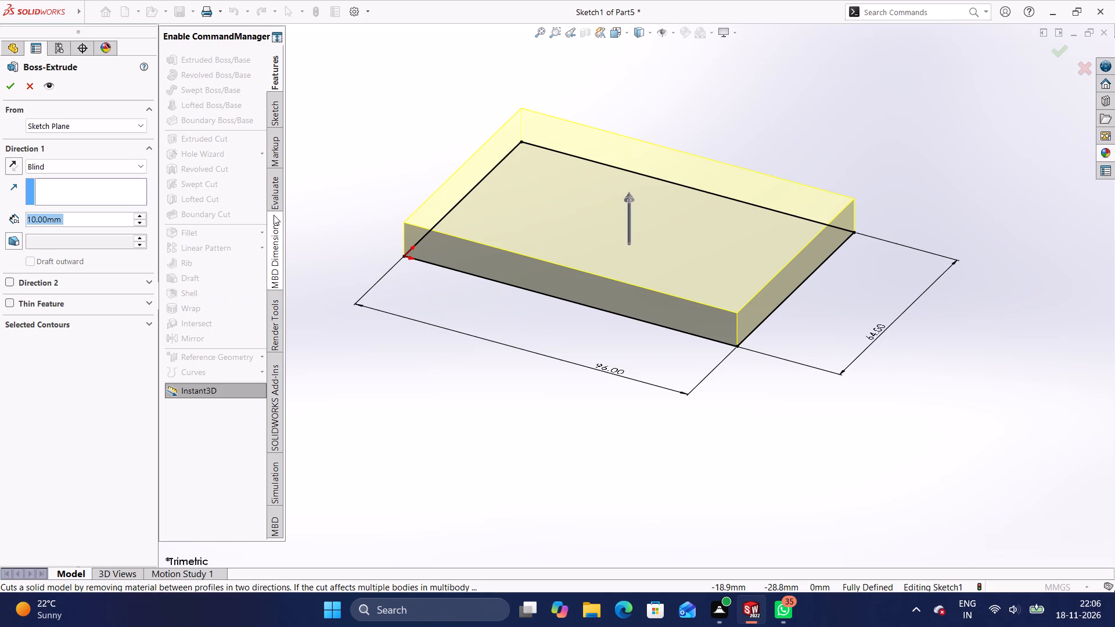
{"action": "left_click", "coordinate": [103, 212]}
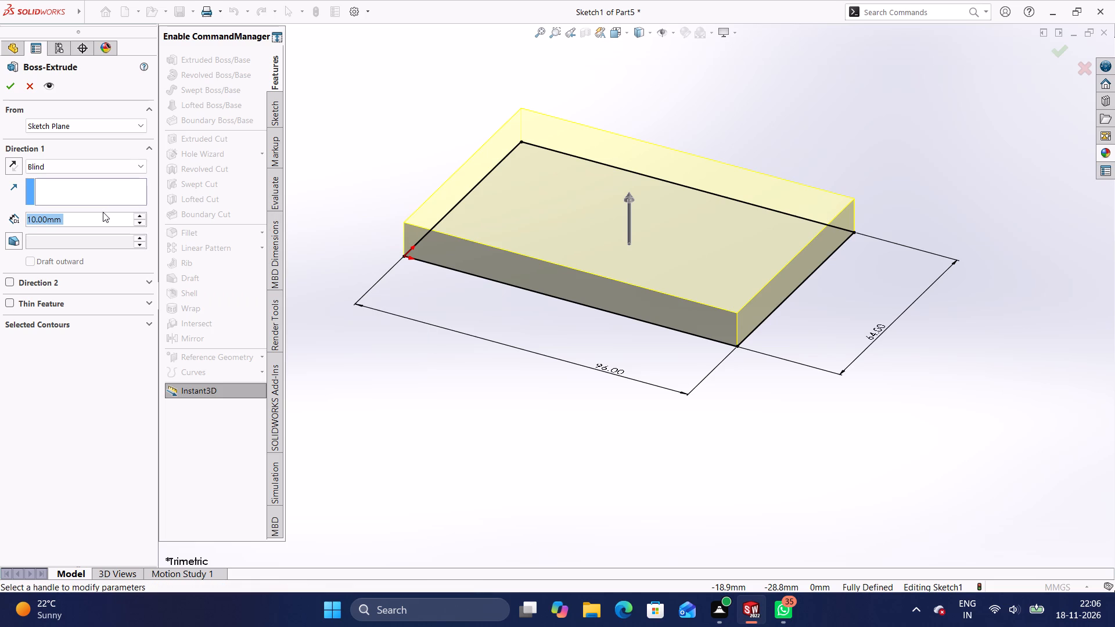
{"action": "key", "text": "BackSpace"}
{"action": "type", "text": "16"}
{"action": "key", "text": "Return"}
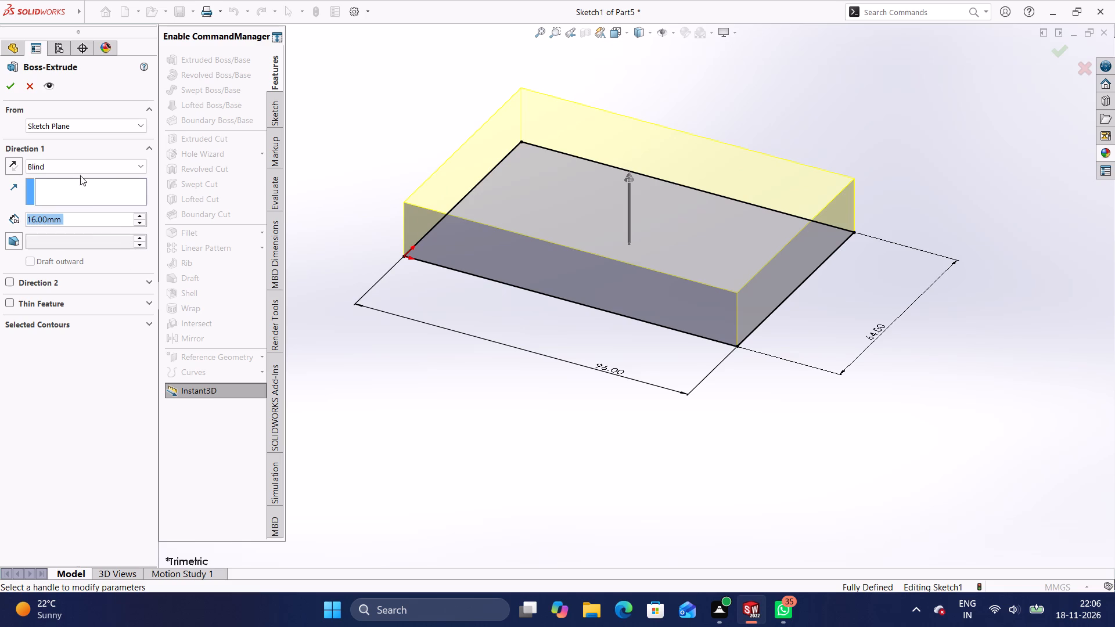
{"action": "left_click", "coordinate": [13, 89]}
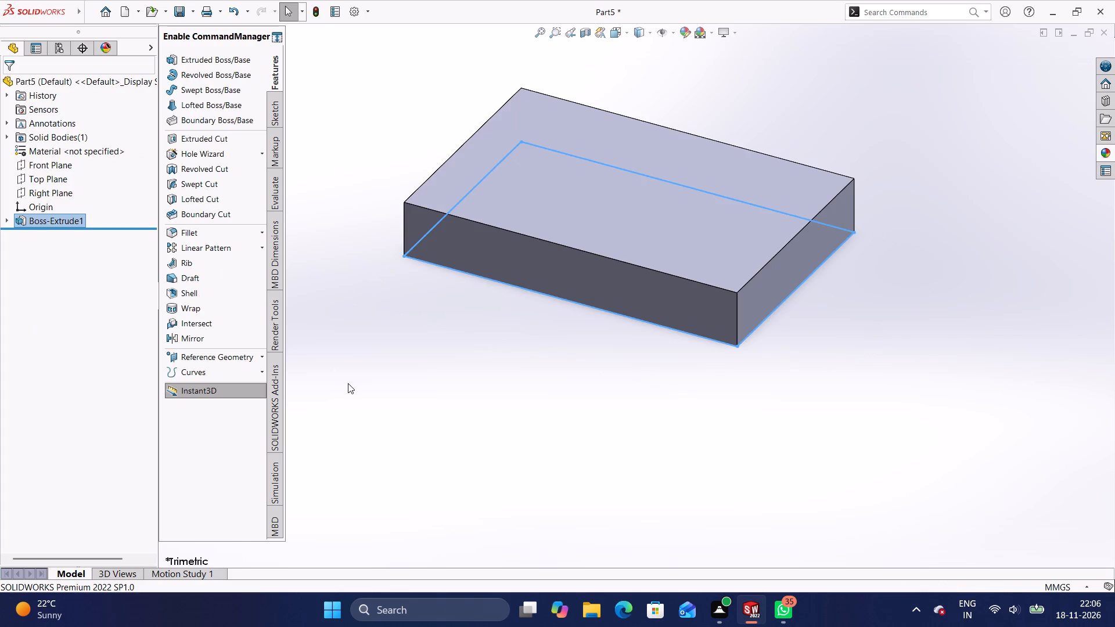
{"action": "left_click", "coordinate": [406, 473]}
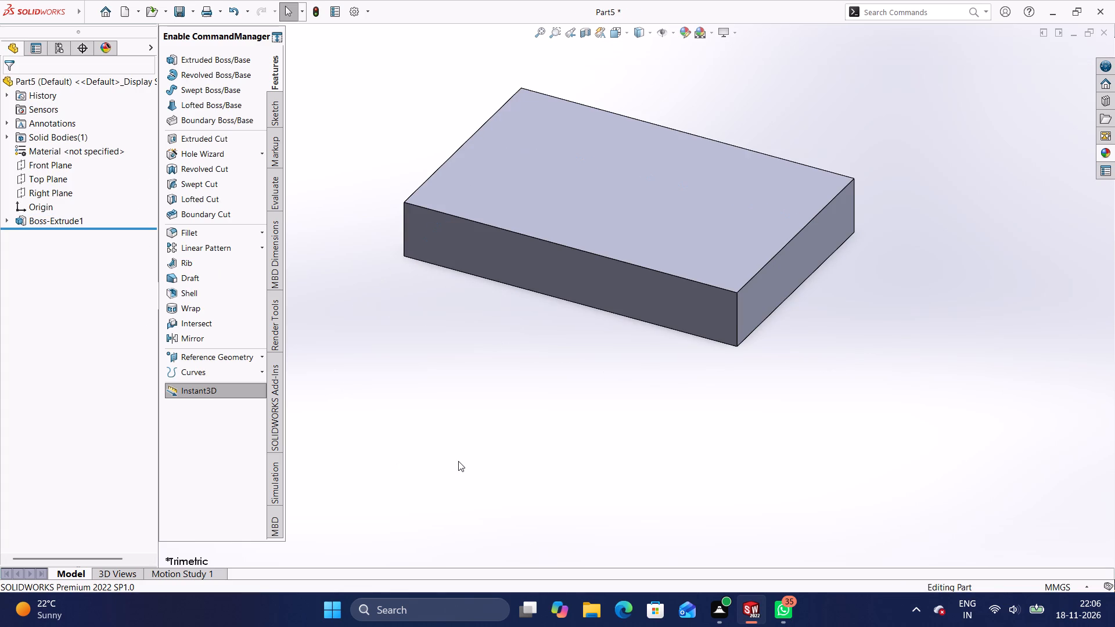
Start an extruded cut on the block's top face and sketch a straight slot about 6.7 mm between centres, 8.3 mm wide, across the edge opposite the origin.
{"action": "middle_click_drag", "start_coordinate": [458, 461], "coordinate": [457, 475]}
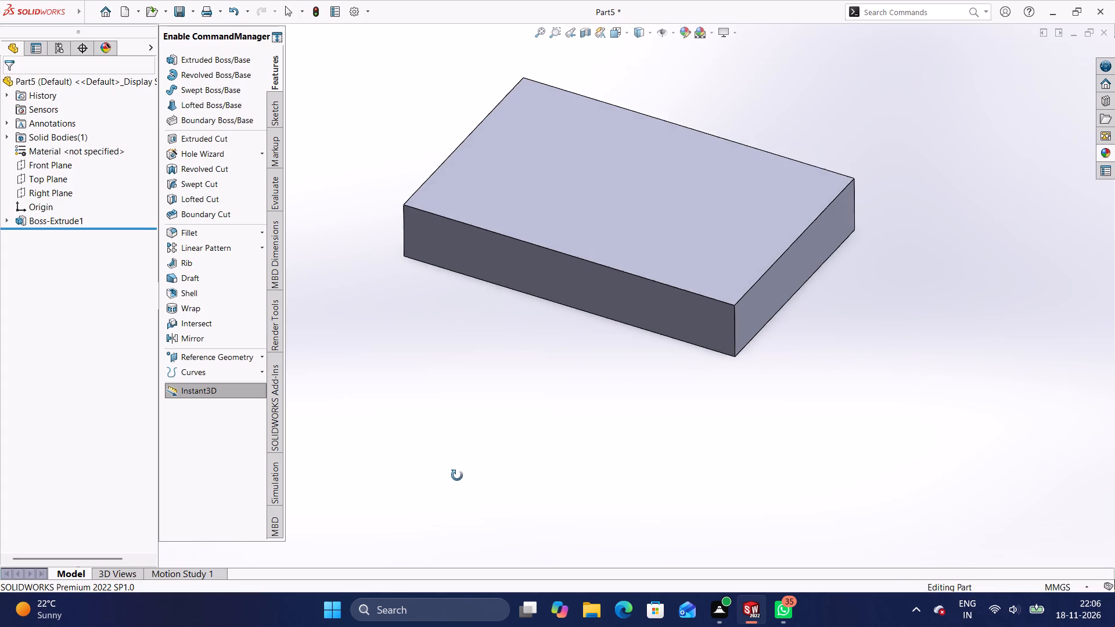
{"action": "middle_click_drag", "start_coordinate": [457, 475], "coordinate": [469, 452]}
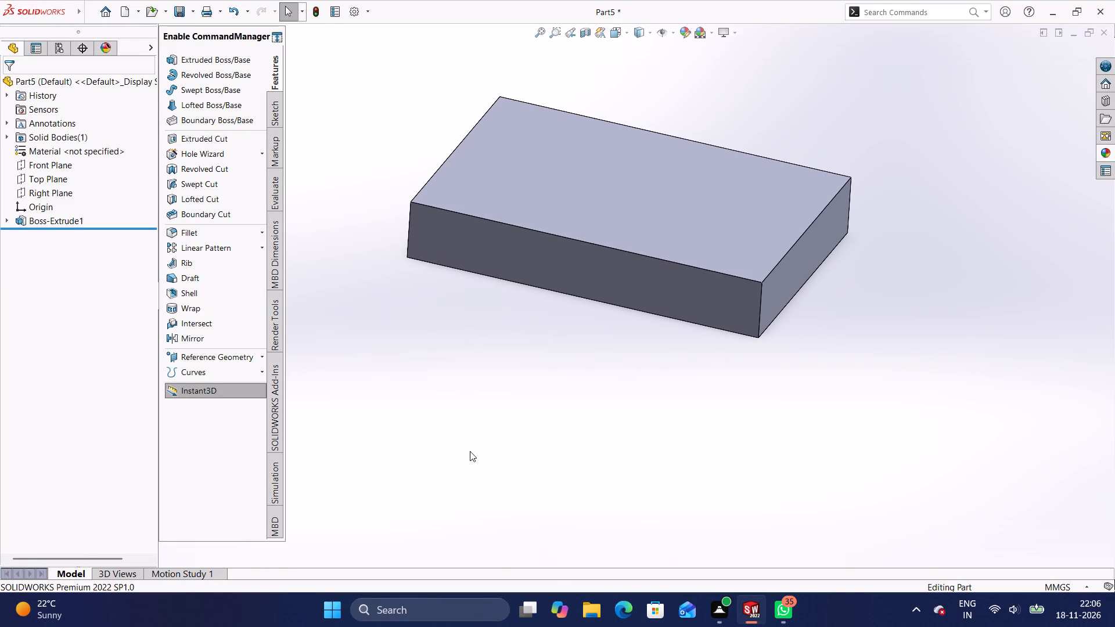
{"action": "scroll", "coordinate": [668, 49], "scroll_direction": "up", "scroll_amount": 2}
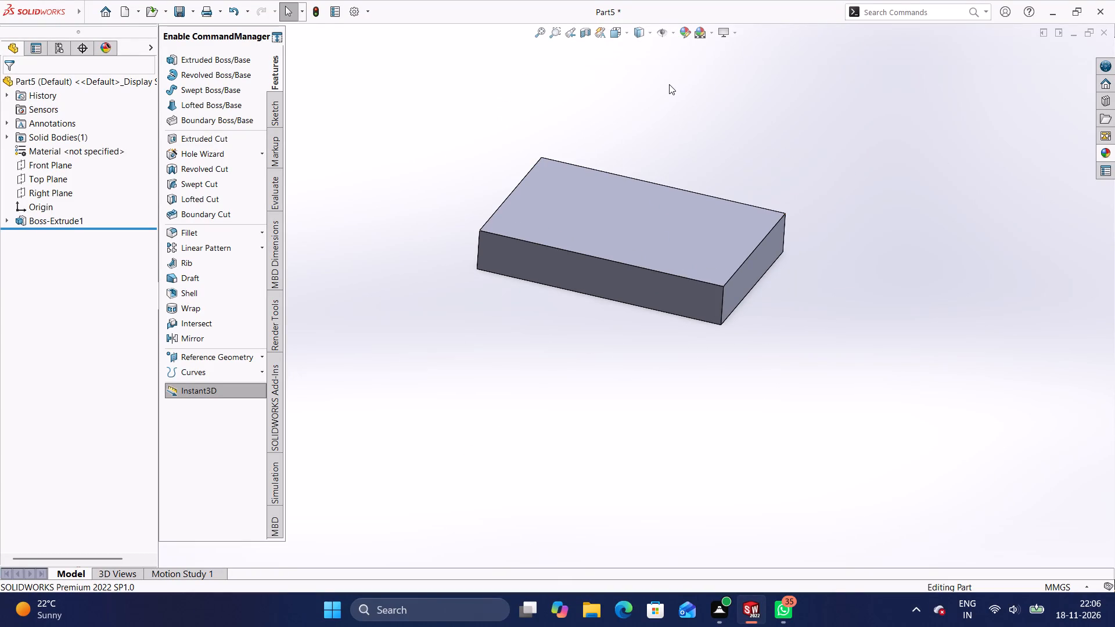
{"action": "scroll", "coordinate": [668, 88], "scroll_direction": "down", "scroll_amount": 1}
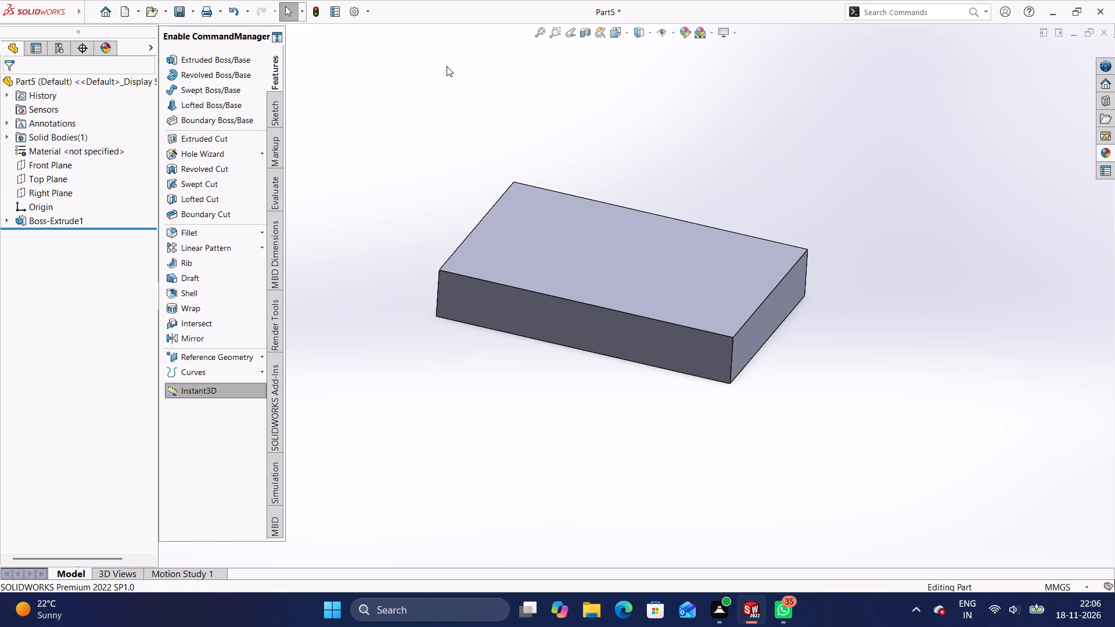
{"action": "left_click", "coordinate": [227, 141]}
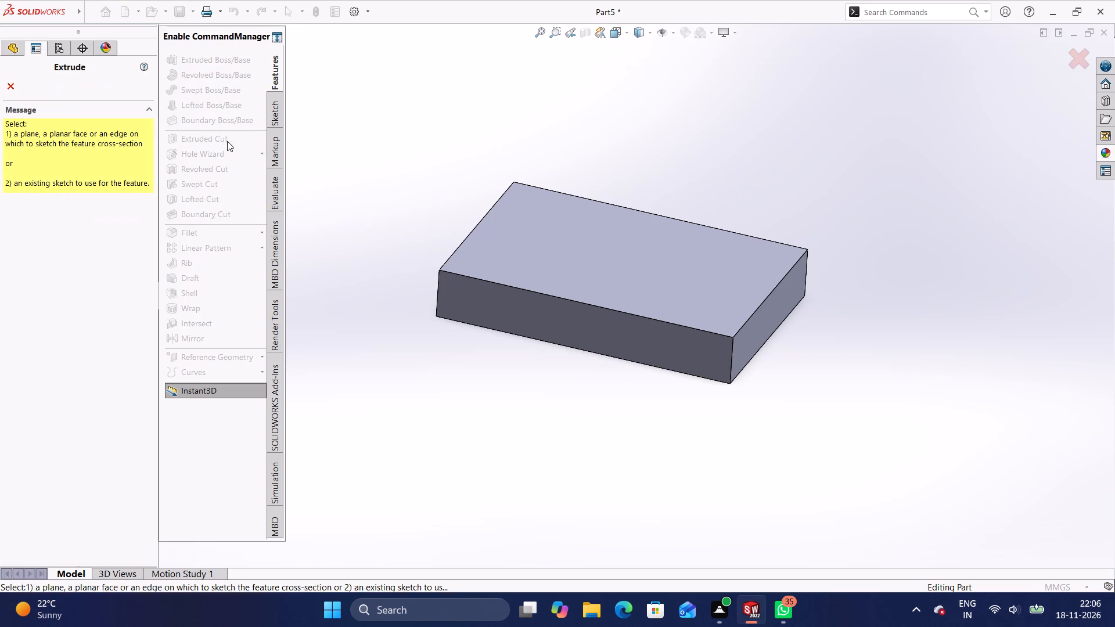
{"action": "left_click", "coordinate": [689, 276]}
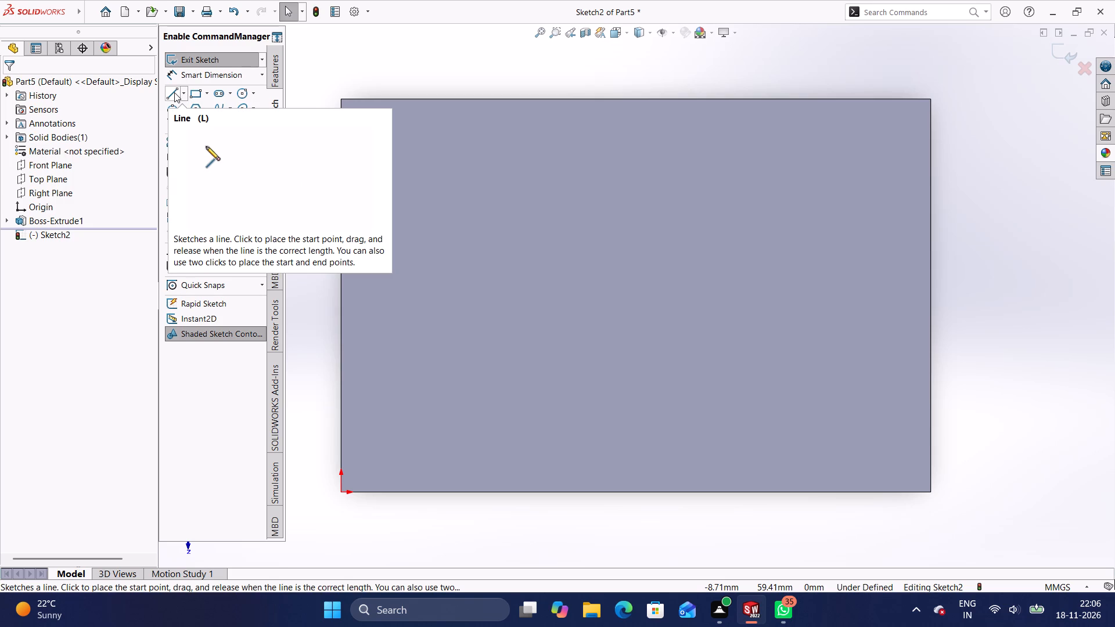
{"action": "left_click", "coordinate": [220, 88]}
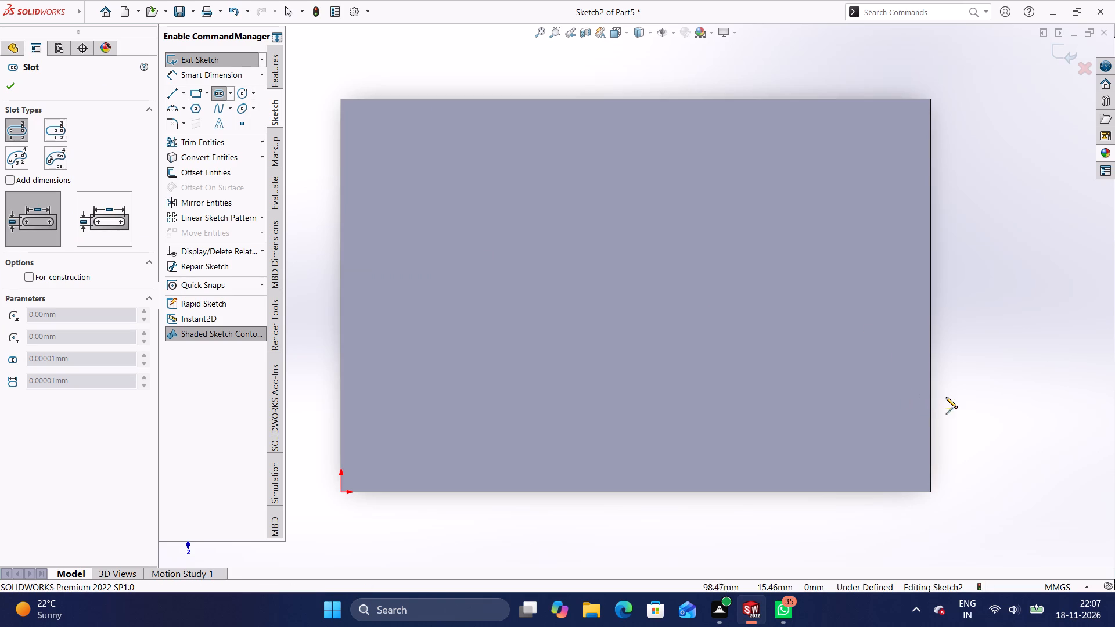
{"action": "left_click_drag", "start_coordinate": [923, 392], "coordinate": [882, 394]}
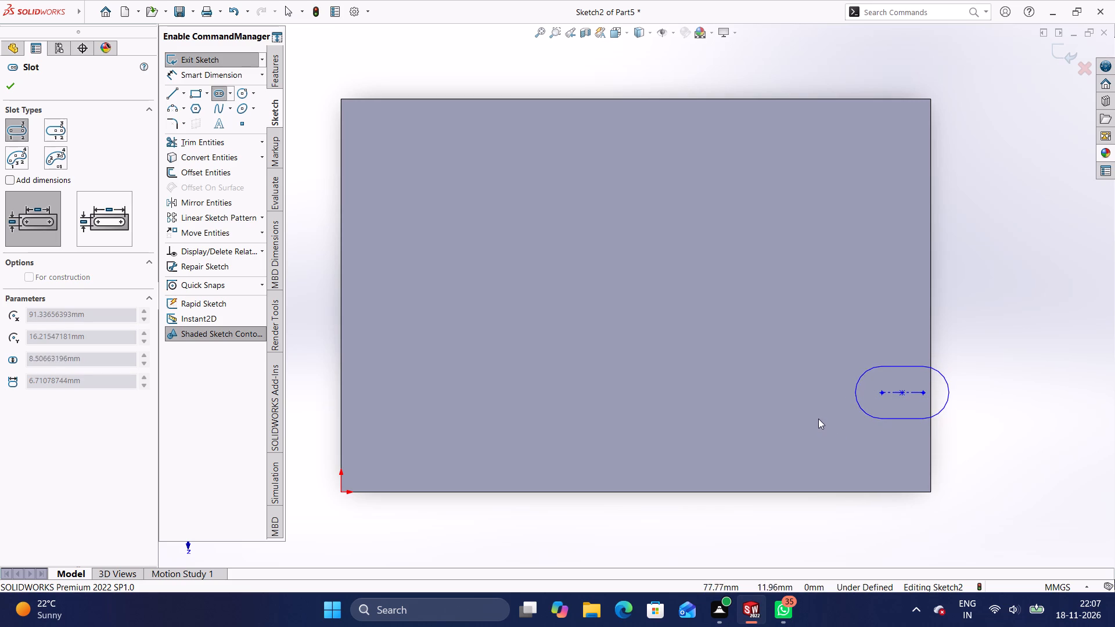
{"action": "left_click", "coordinate": [780, 418]}
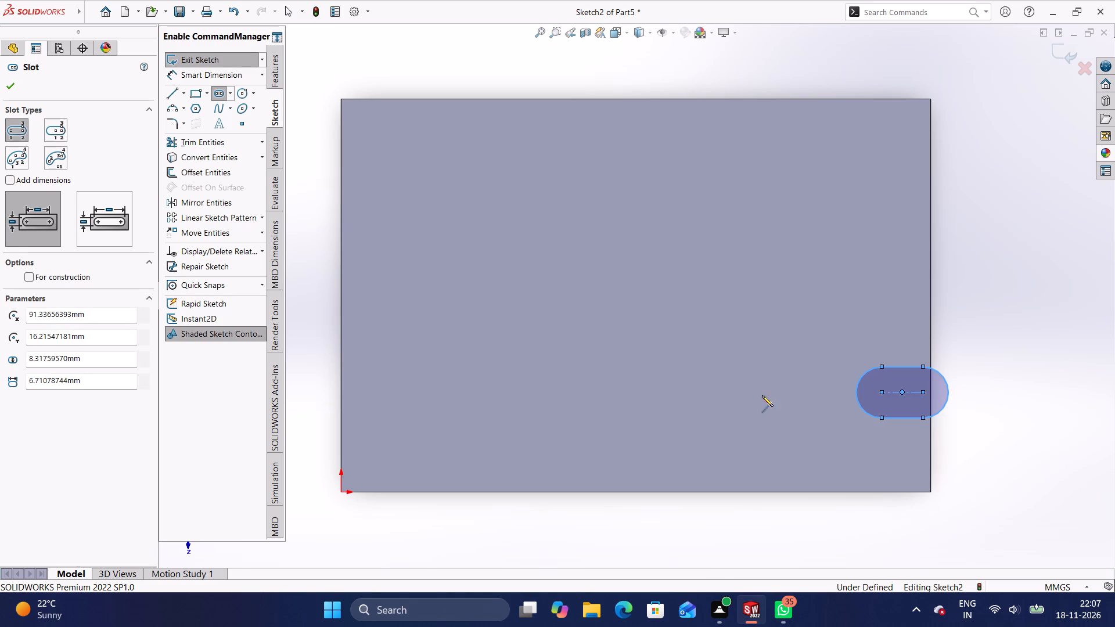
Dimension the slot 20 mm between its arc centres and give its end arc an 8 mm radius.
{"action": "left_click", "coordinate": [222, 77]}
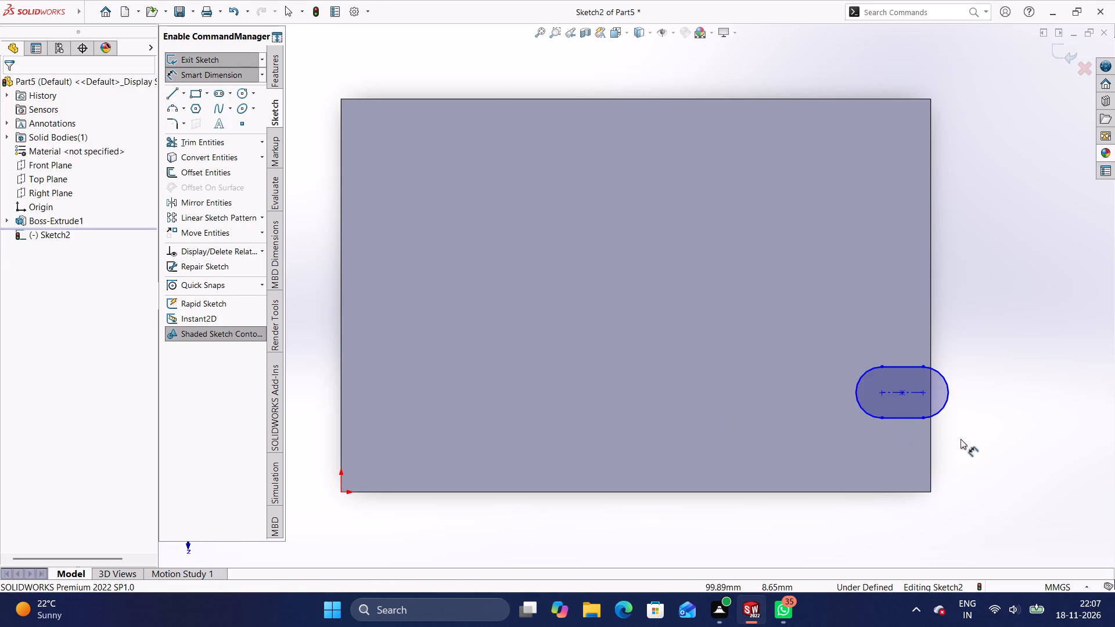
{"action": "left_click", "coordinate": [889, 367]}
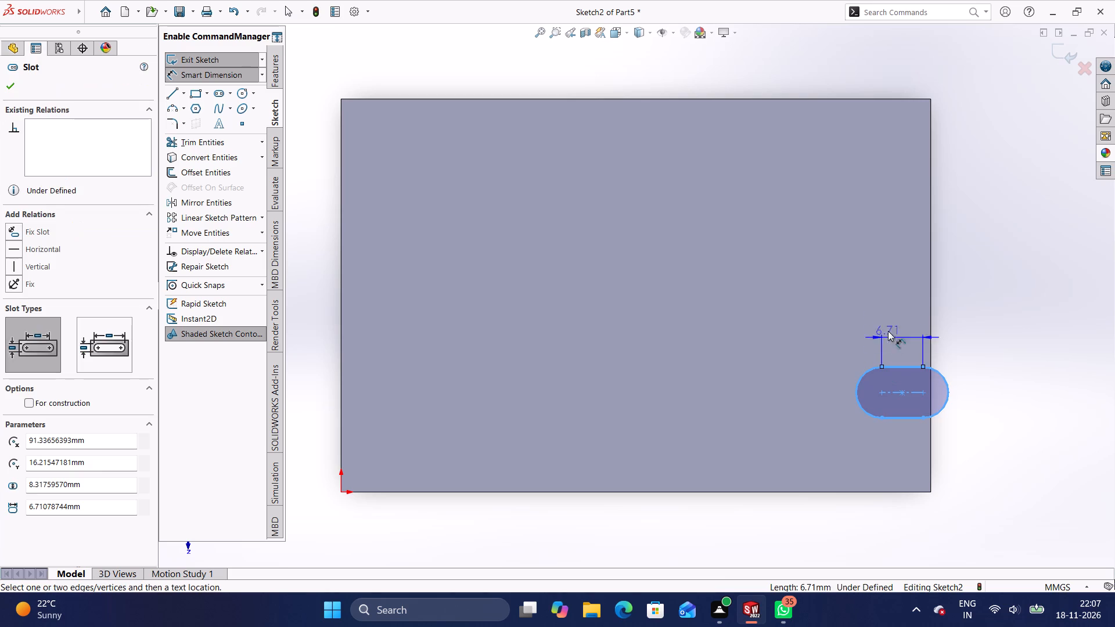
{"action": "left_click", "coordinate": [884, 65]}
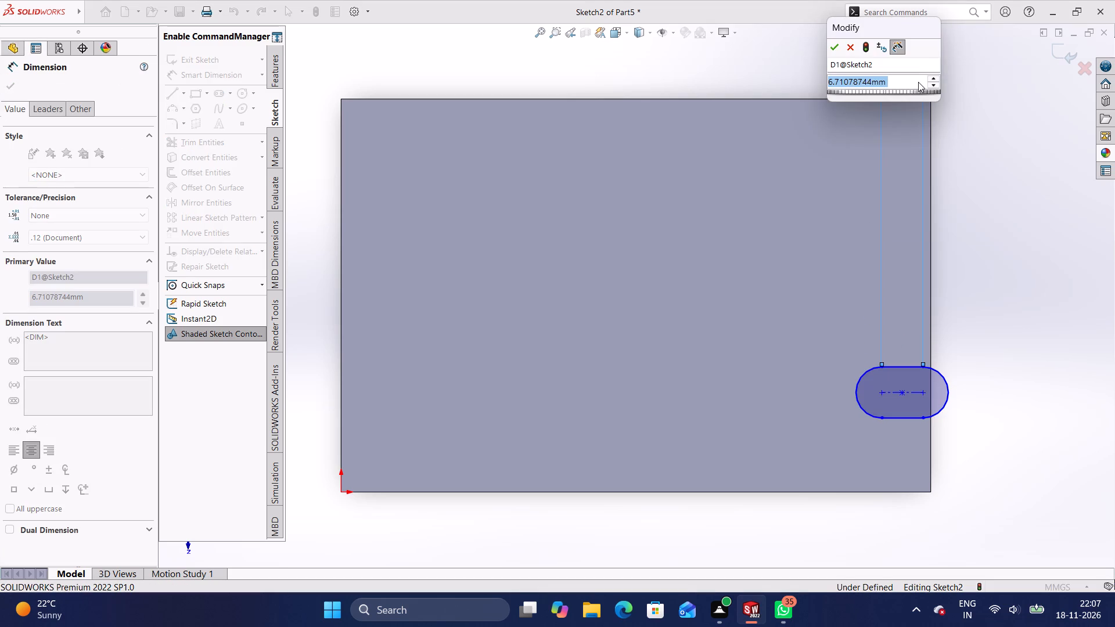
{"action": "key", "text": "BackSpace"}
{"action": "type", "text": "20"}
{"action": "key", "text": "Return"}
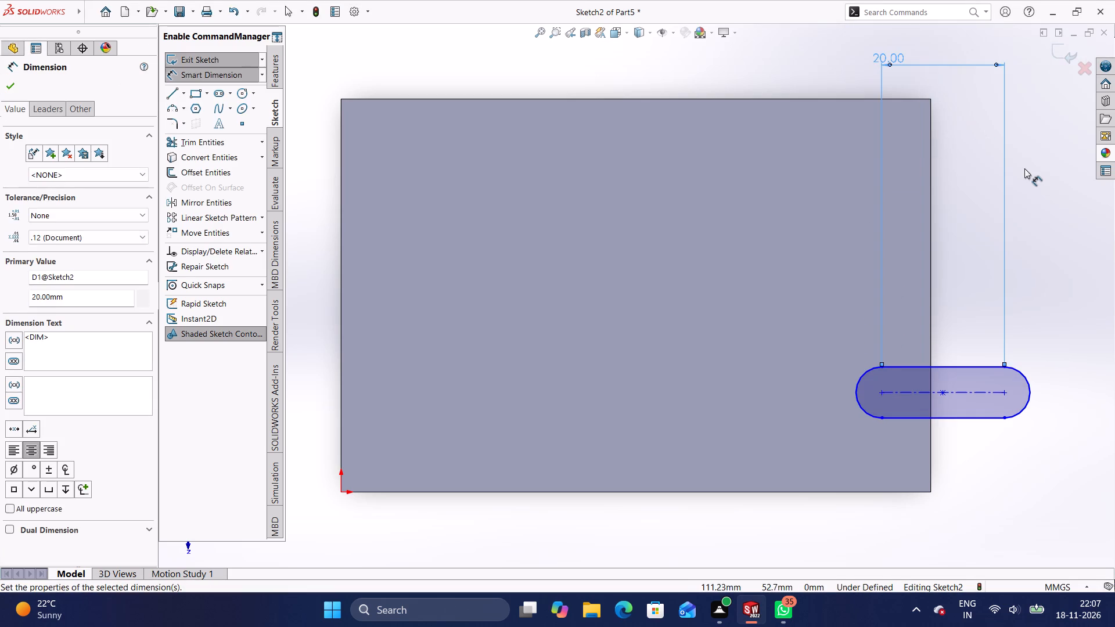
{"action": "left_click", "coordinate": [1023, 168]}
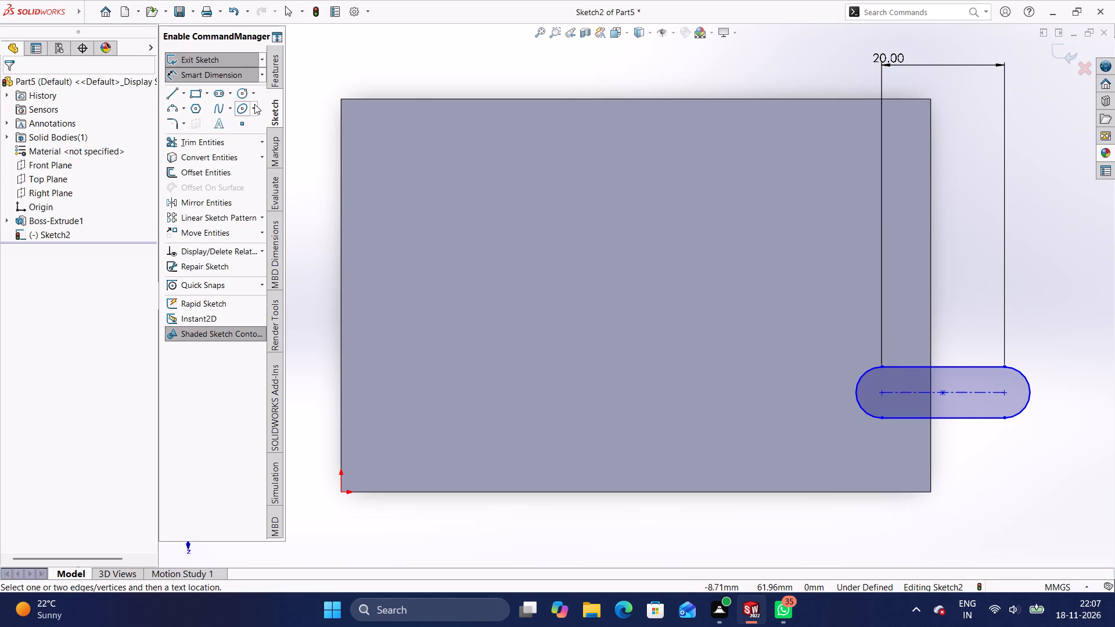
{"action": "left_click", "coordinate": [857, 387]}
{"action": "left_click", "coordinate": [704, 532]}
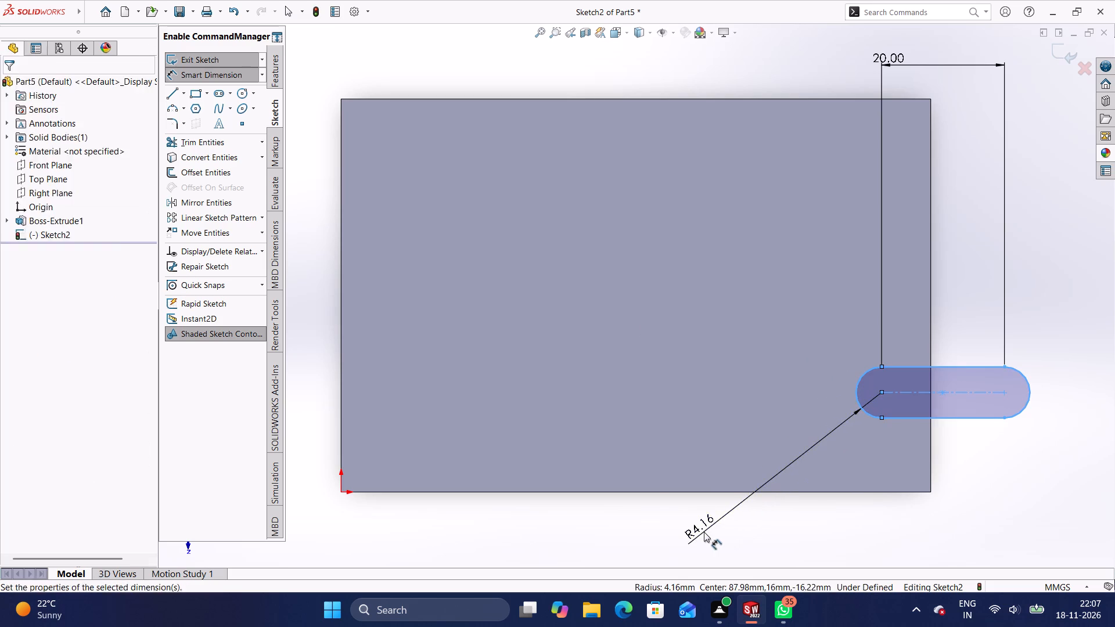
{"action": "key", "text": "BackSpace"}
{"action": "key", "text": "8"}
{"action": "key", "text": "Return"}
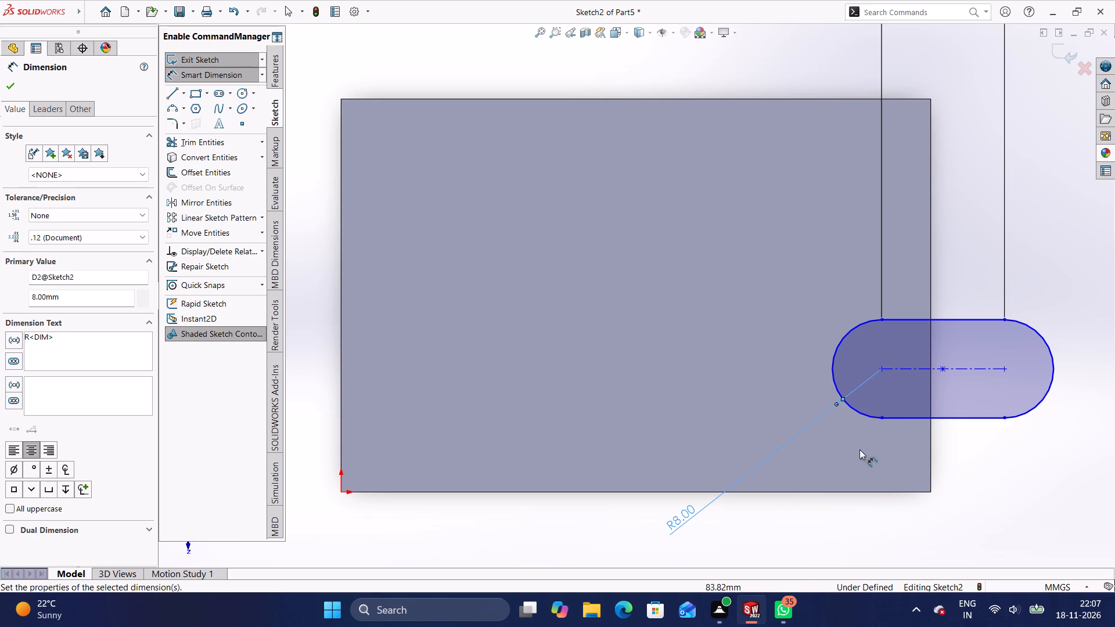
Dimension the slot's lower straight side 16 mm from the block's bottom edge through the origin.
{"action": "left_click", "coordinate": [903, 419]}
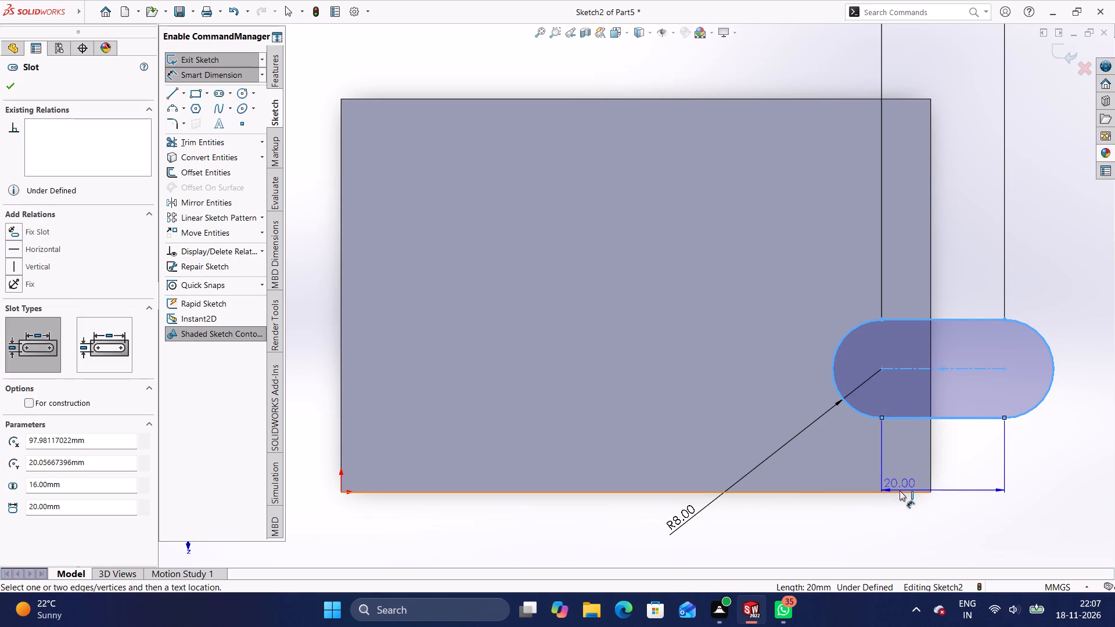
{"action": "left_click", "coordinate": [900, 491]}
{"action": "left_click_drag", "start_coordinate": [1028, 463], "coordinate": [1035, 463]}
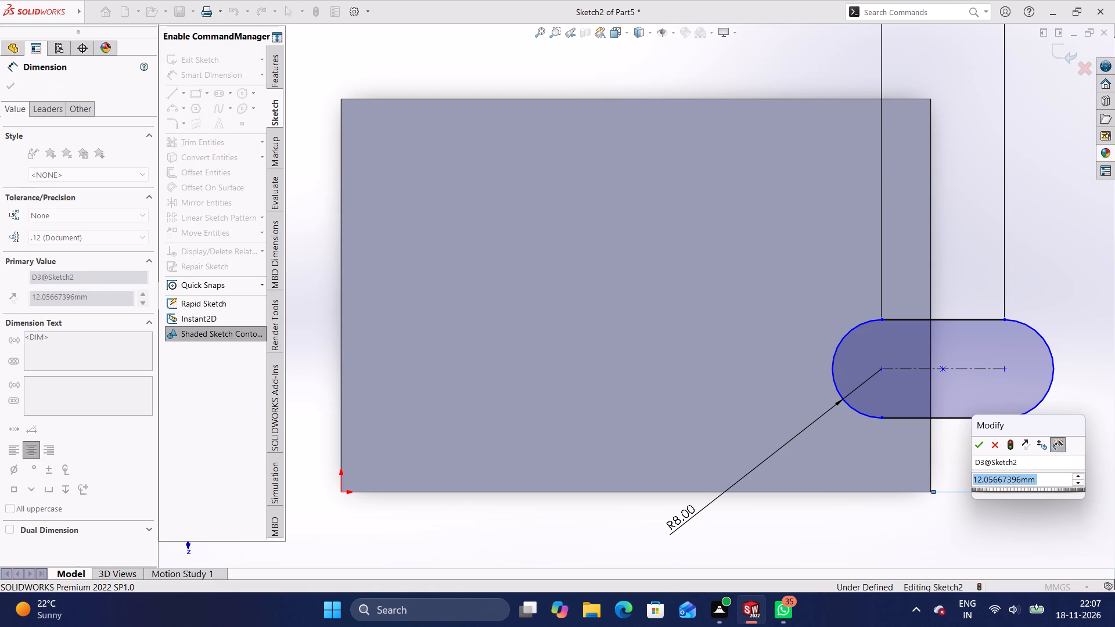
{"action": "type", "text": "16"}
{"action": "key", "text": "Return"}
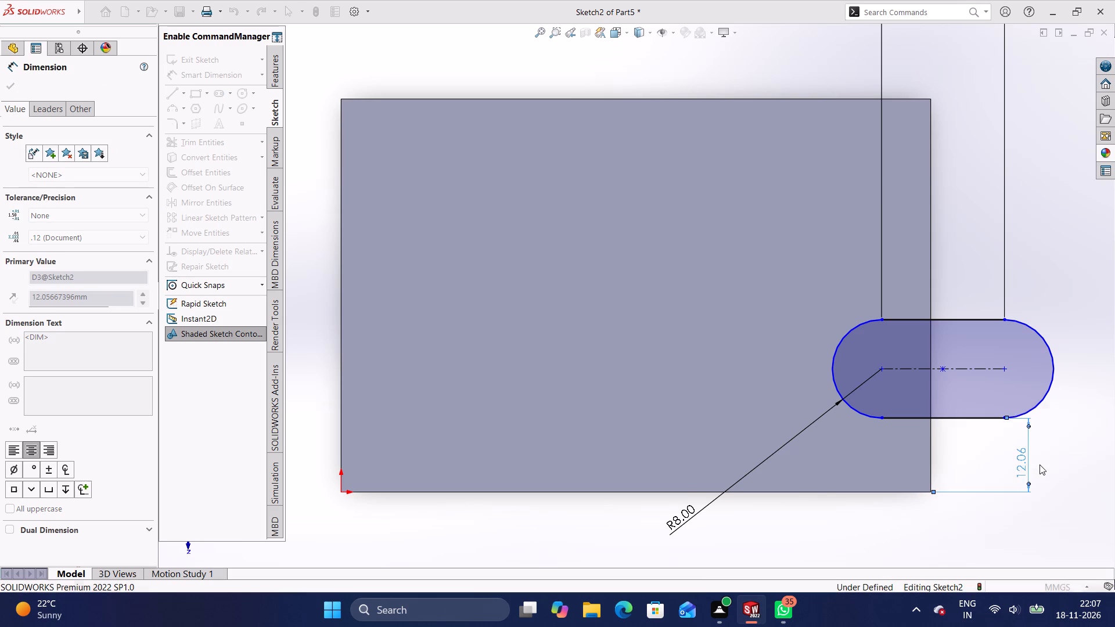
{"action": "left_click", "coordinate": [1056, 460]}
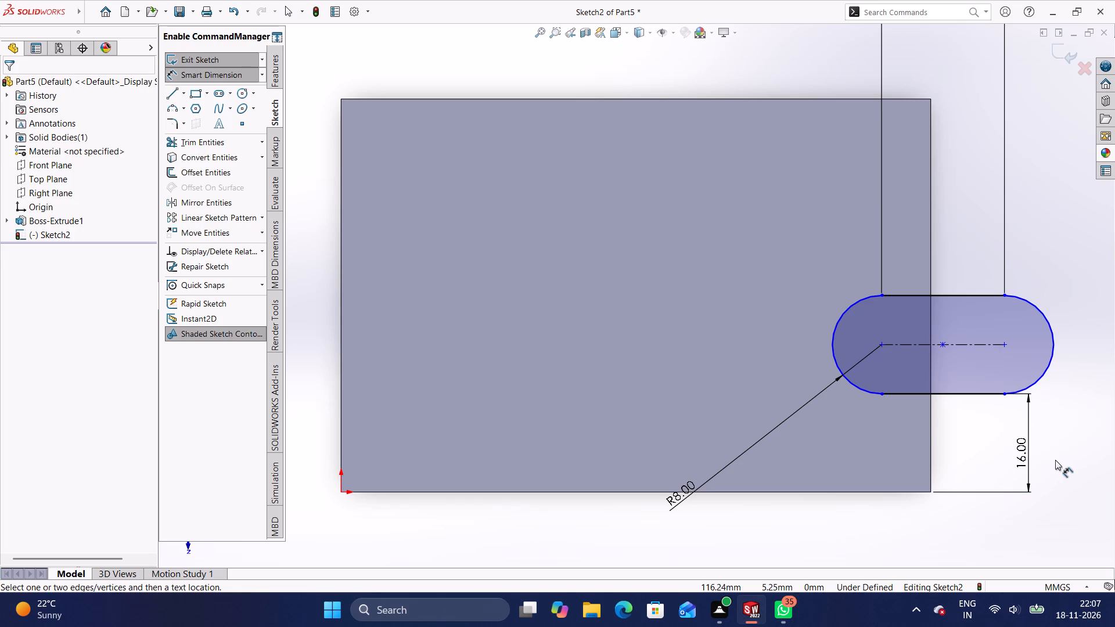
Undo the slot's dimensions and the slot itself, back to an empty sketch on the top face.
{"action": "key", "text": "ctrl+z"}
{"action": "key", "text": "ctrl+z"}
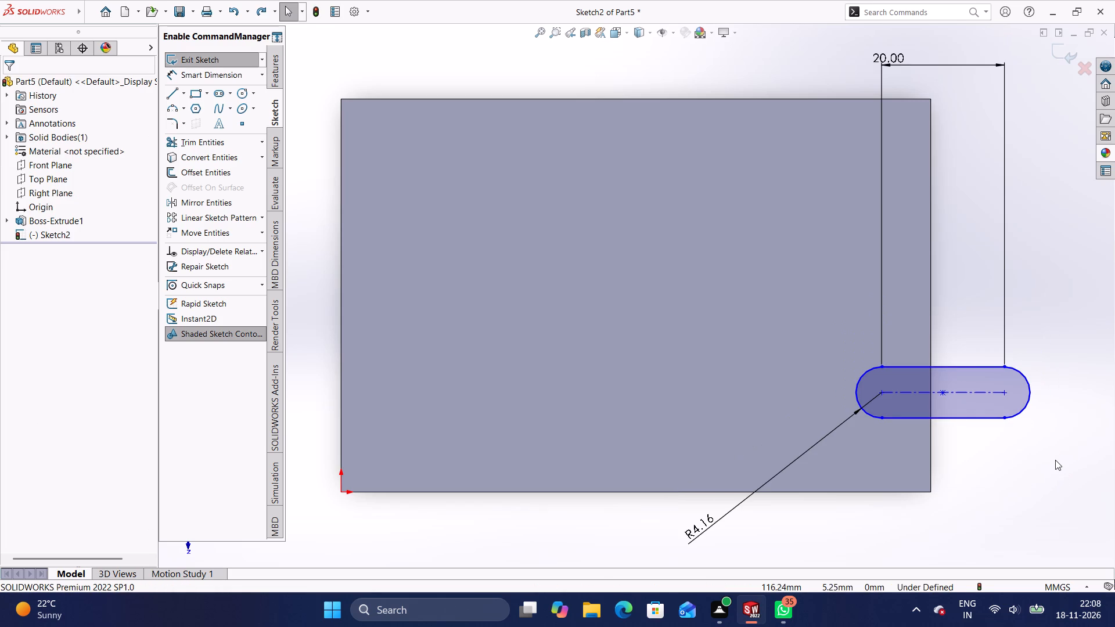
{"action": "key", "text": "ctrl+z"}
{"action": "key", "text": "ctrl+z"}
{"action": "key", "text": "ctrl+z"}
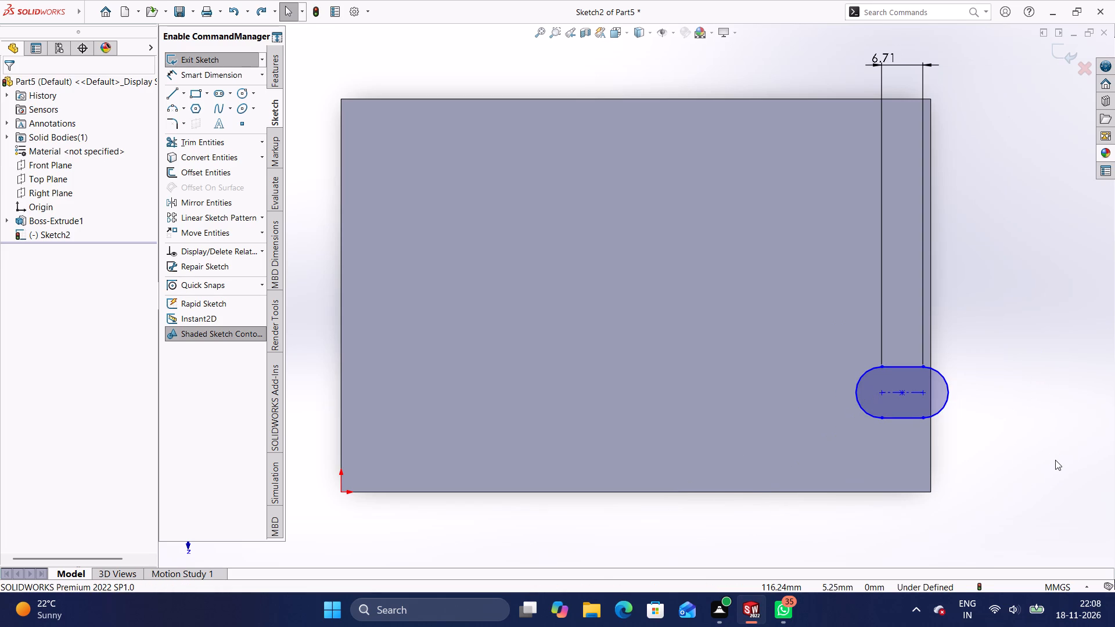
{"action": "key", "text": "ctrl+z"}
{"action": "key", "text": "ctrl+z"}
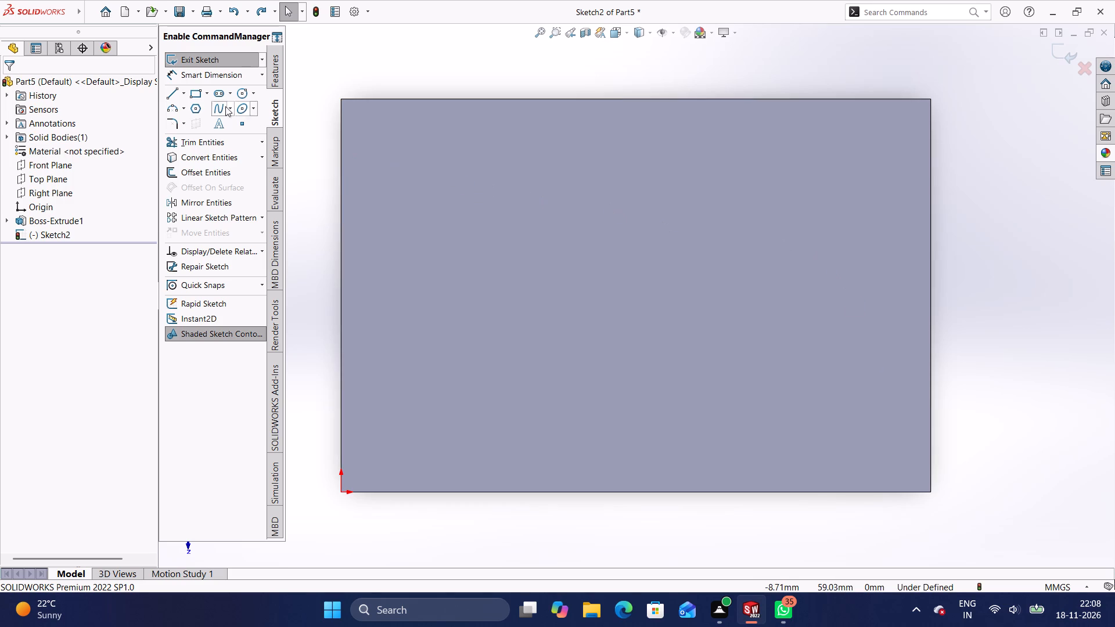
Sketch a horizontal straight slot from the edge opposite the origin inward, about 20.5 mm between centres and 7.9 mm wide.
{"action": "left_click", "coordinate": [216, 92]}
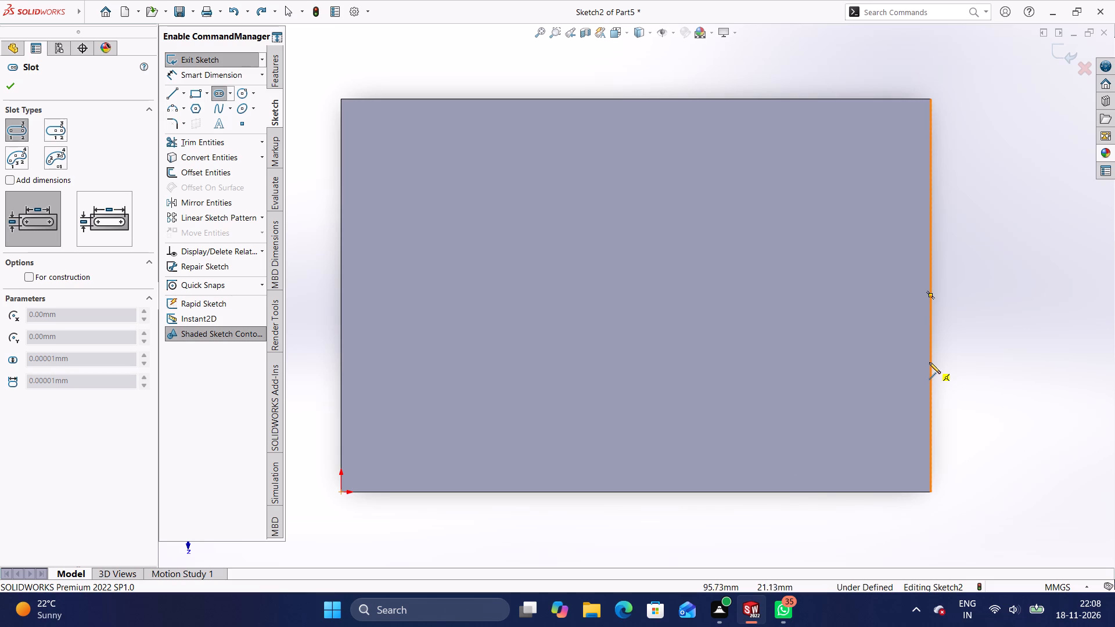
{"action": "left_click", "coordinate": [931, 393]}
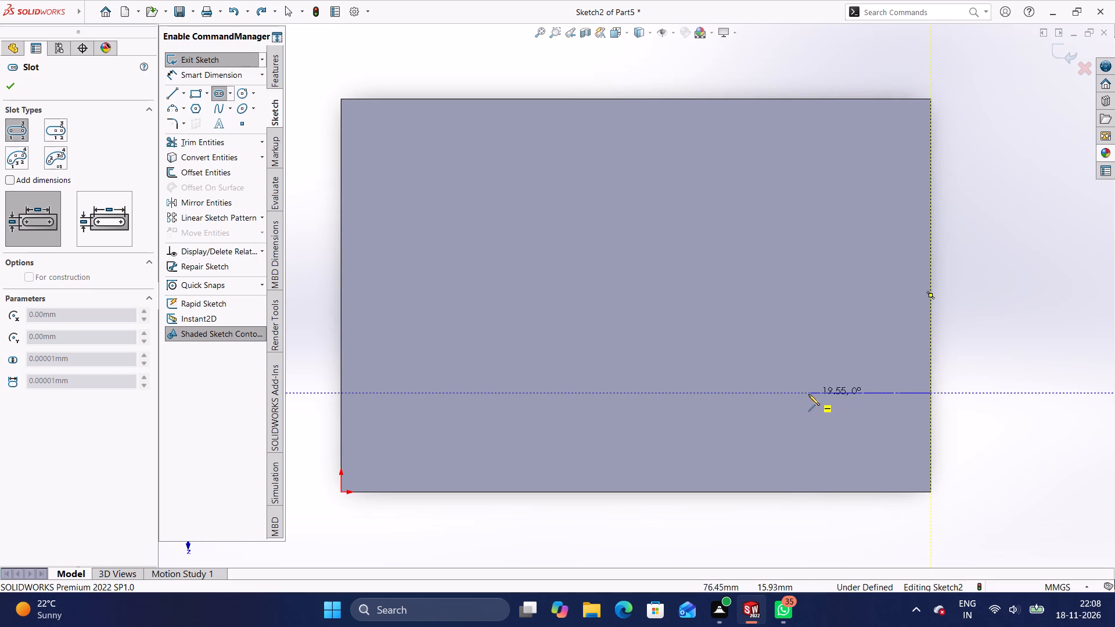
{"action": "left_click", "coordinate": [805, 395]}
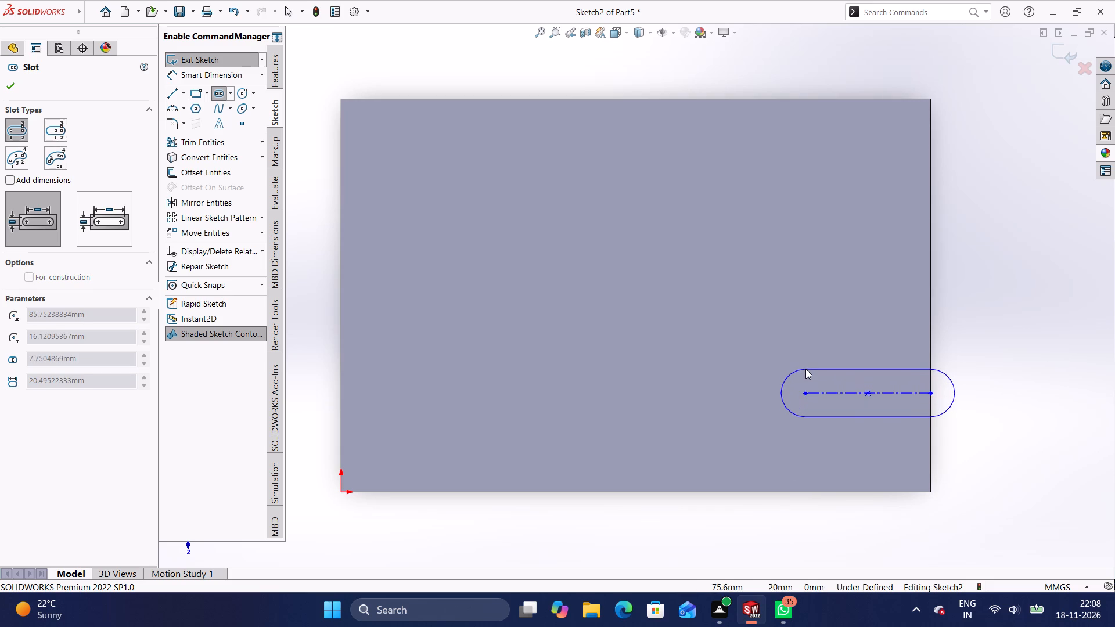
{"action": "left_click", "coordinate": [805, 369]}
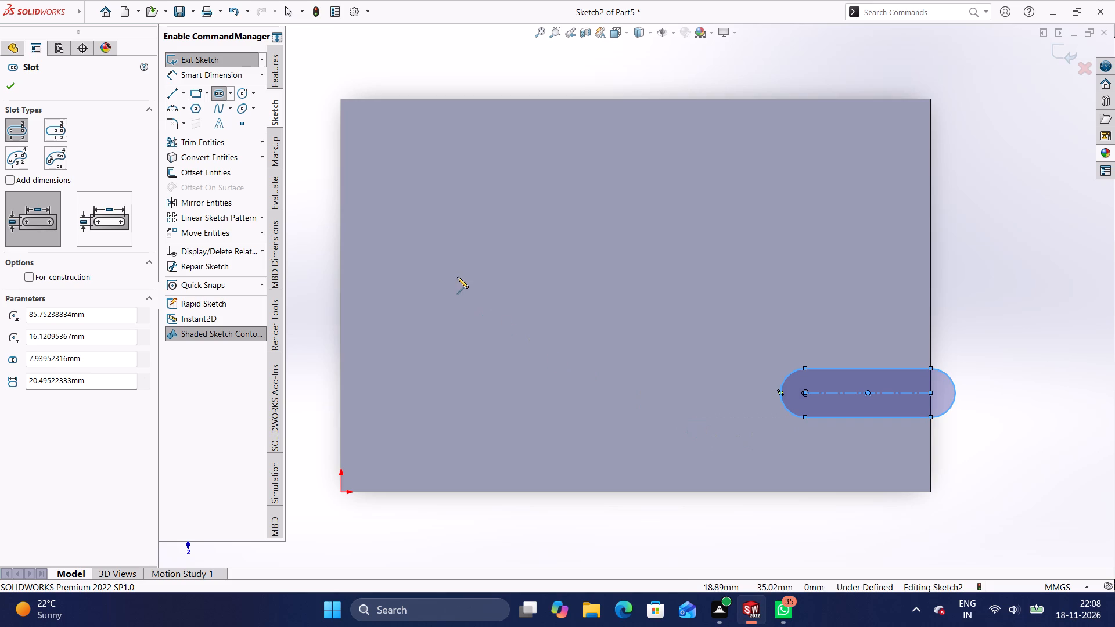
Dimension the slot's centreline to 20 mm and its inner end arc to an 8 mm radius.
{"action": "left_click", "coordinate": [225, 78]}
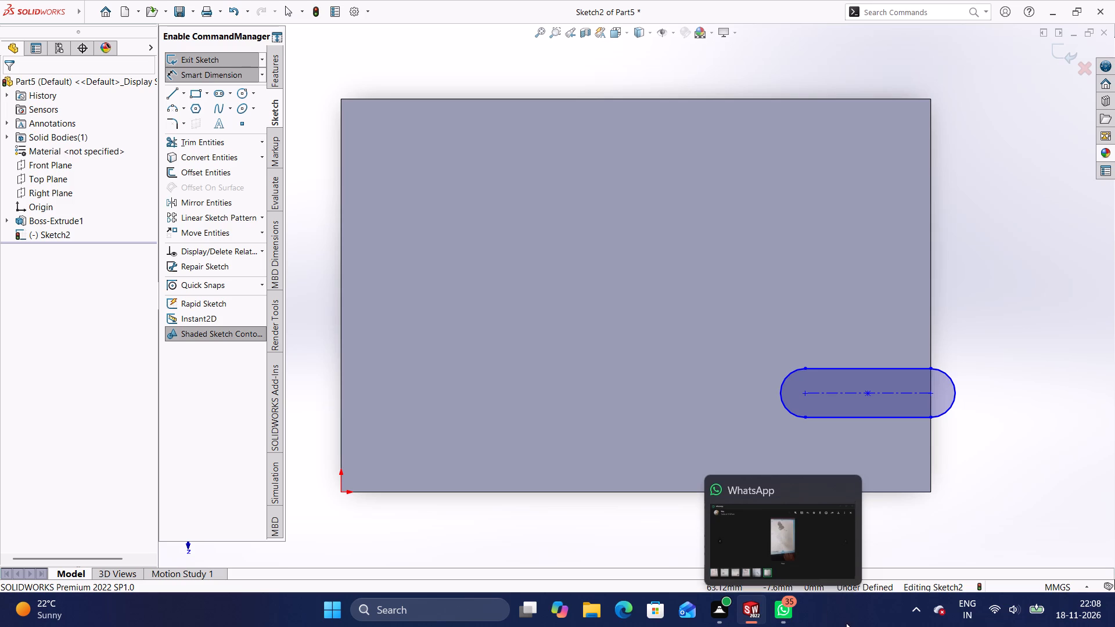
{"action": "left_click", "coordinate": [886, 394]}
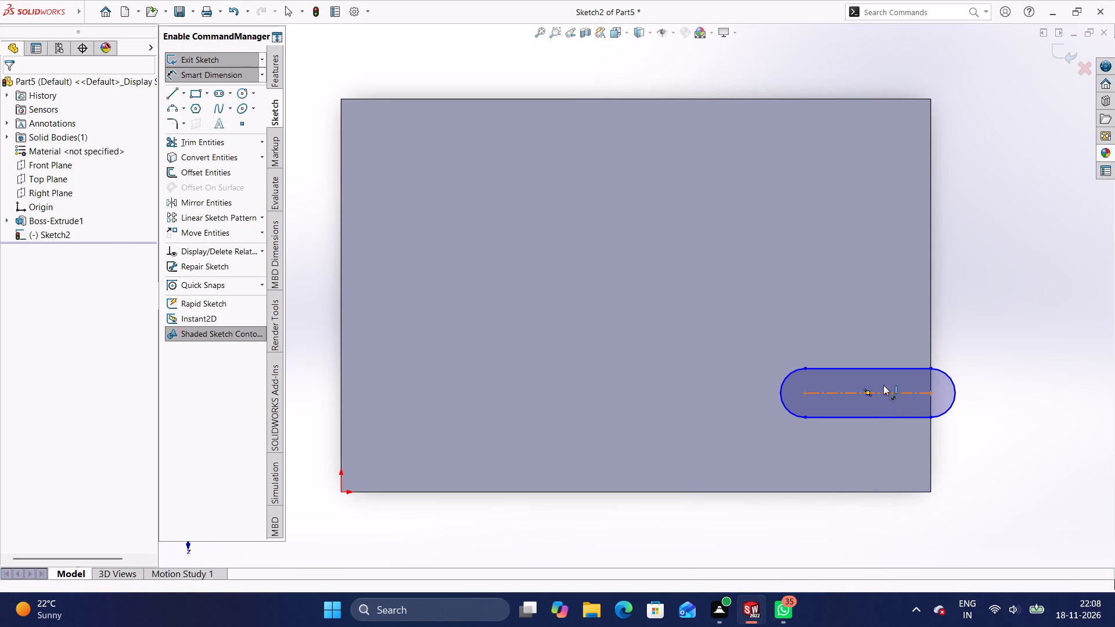
{"action": "left_click", "coordinate": [881, 318]}
{"action": "key", "text": "BackSpace"}
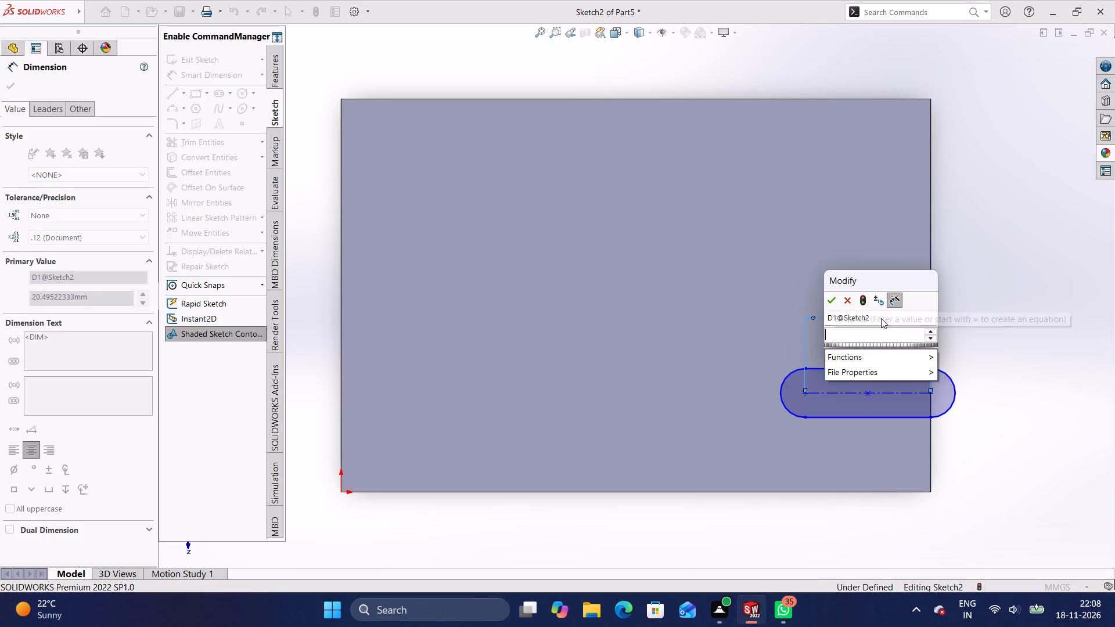
{"action": "type", "text": "20"}
{"action": "key", "text": "Return"}
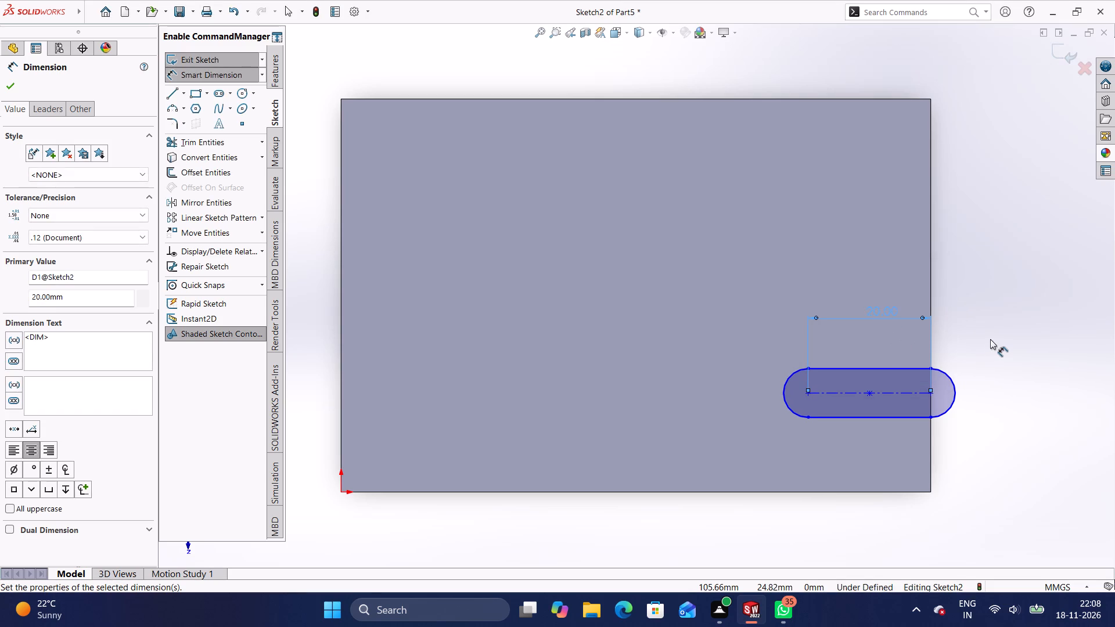
{"action": "left_click", "coordinate": [785, 385]}
{"action": "left_click", "coordinate": [769, 431]}
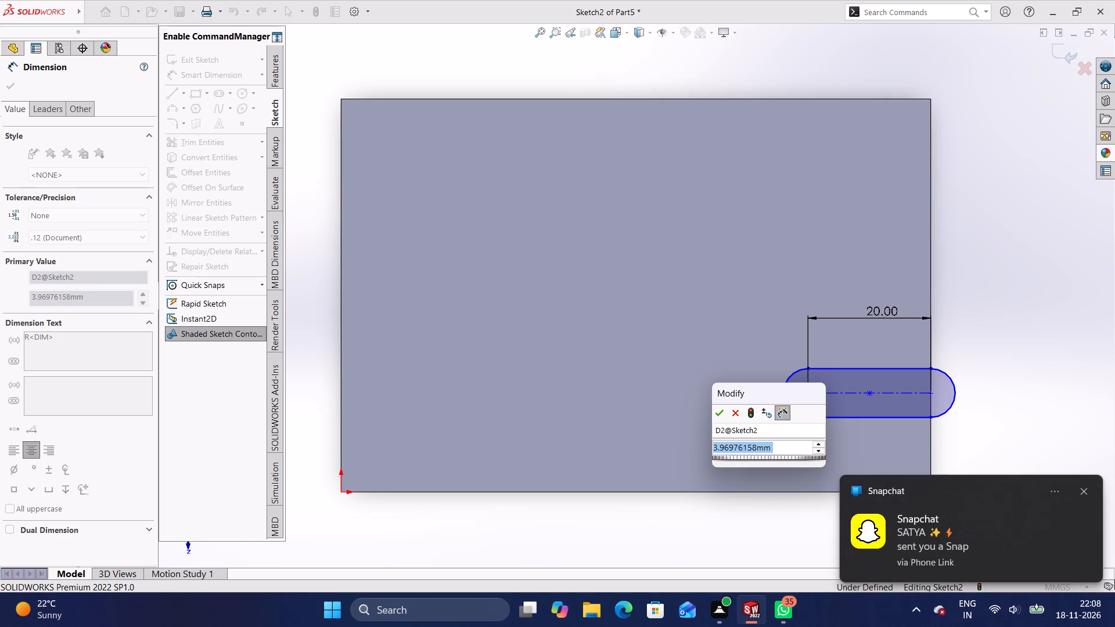
{"action": "key", "text": "BackSpace"}
{"action": "key", "text": "8"}
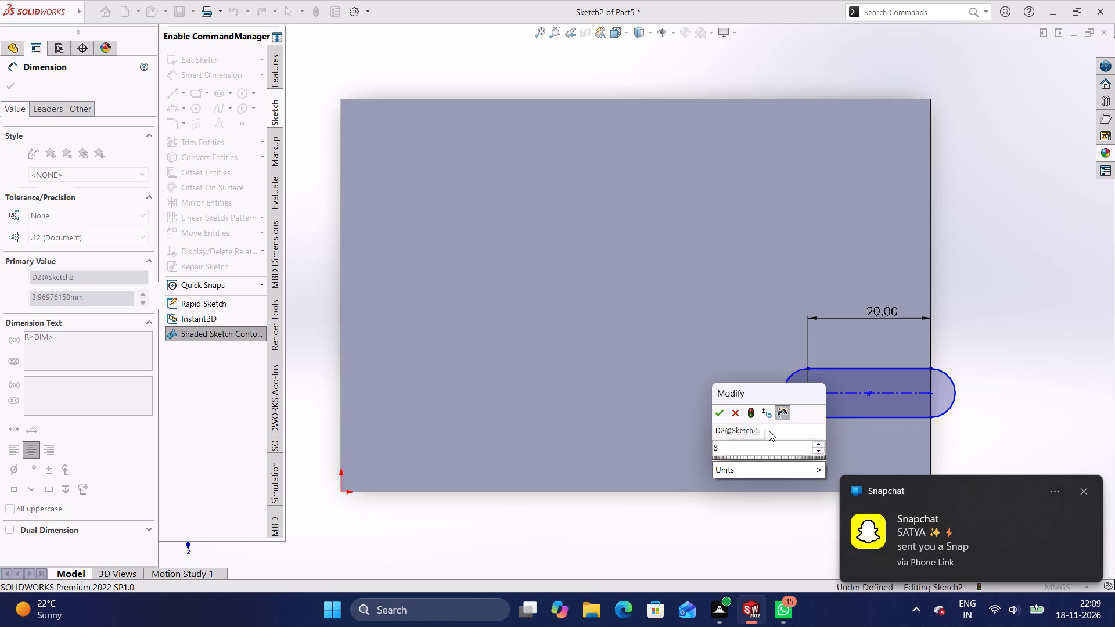
{"action": "key", "text": "Return"}
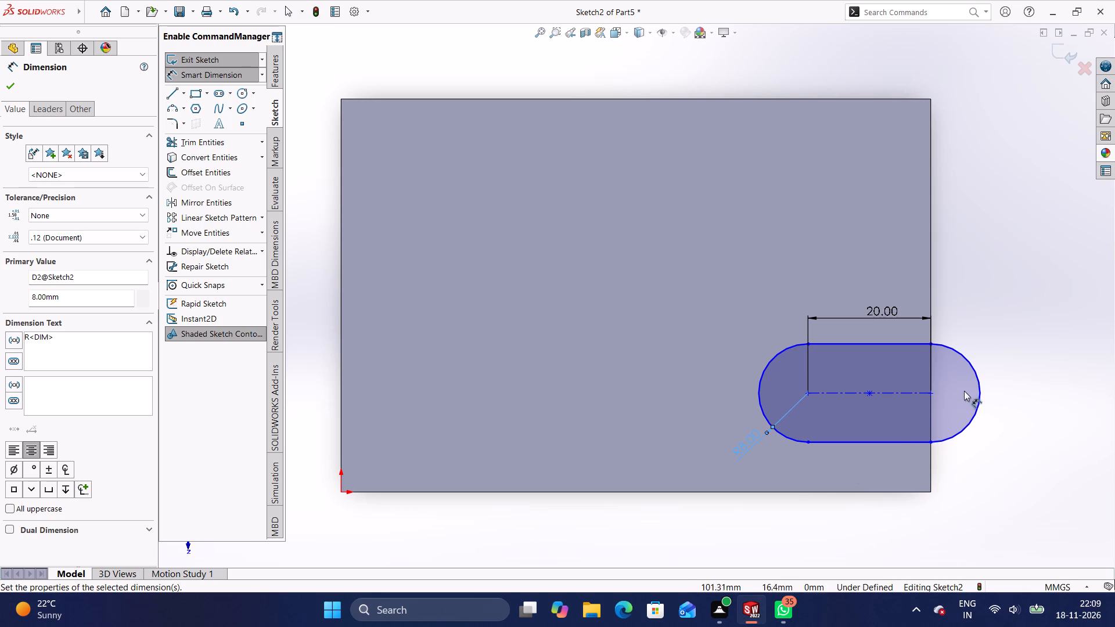
Dimension the slot's lower straight side 16 mm from the block's bottom edge through the origin.
{"action": "left_click", "coordinate": [877, 441]}
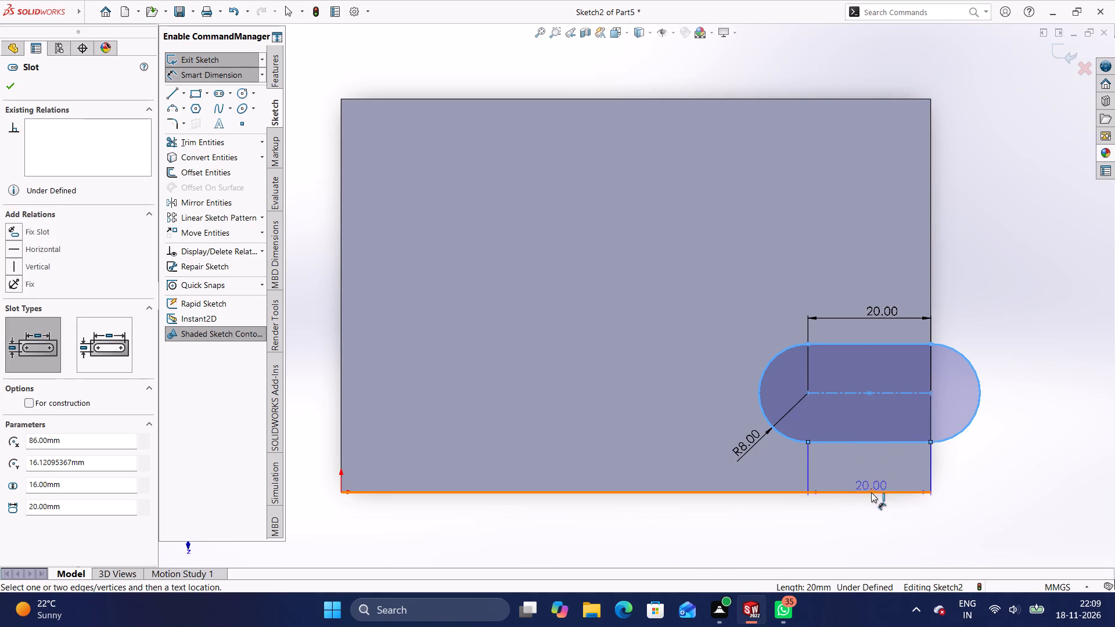
{"action": "left_click", "coordinate": [865, 491]}
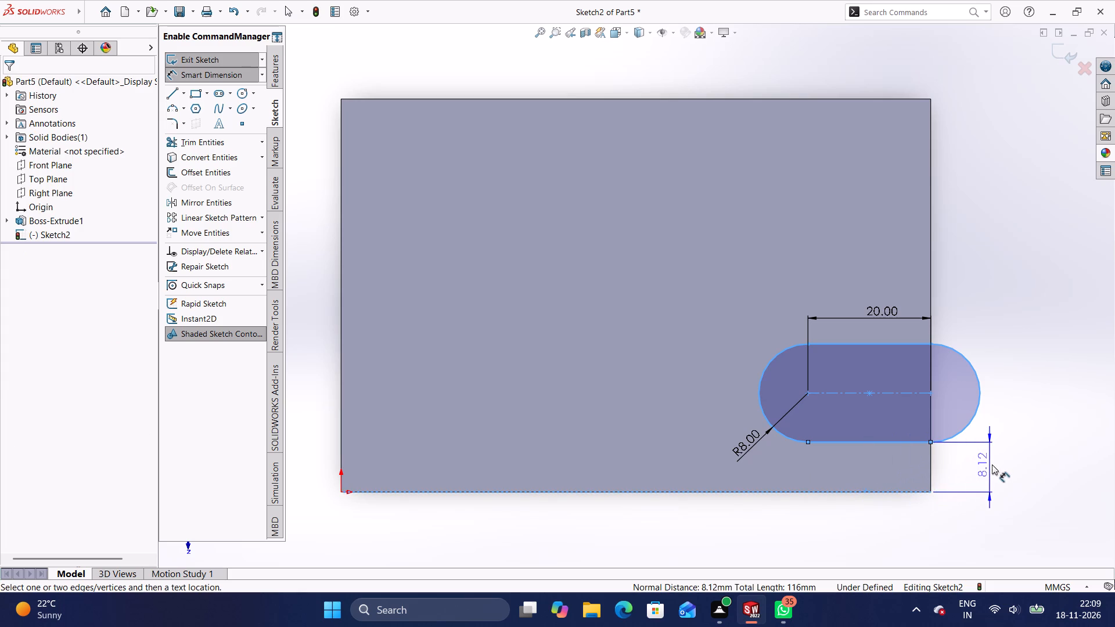
{"action": "left_click", "coordinate": [998, 464]}
{"action": "type", "text": "16"}
{"action": "key", "text": "Return"}
{"action": "left_click", "coordinate": [1052, 494]}
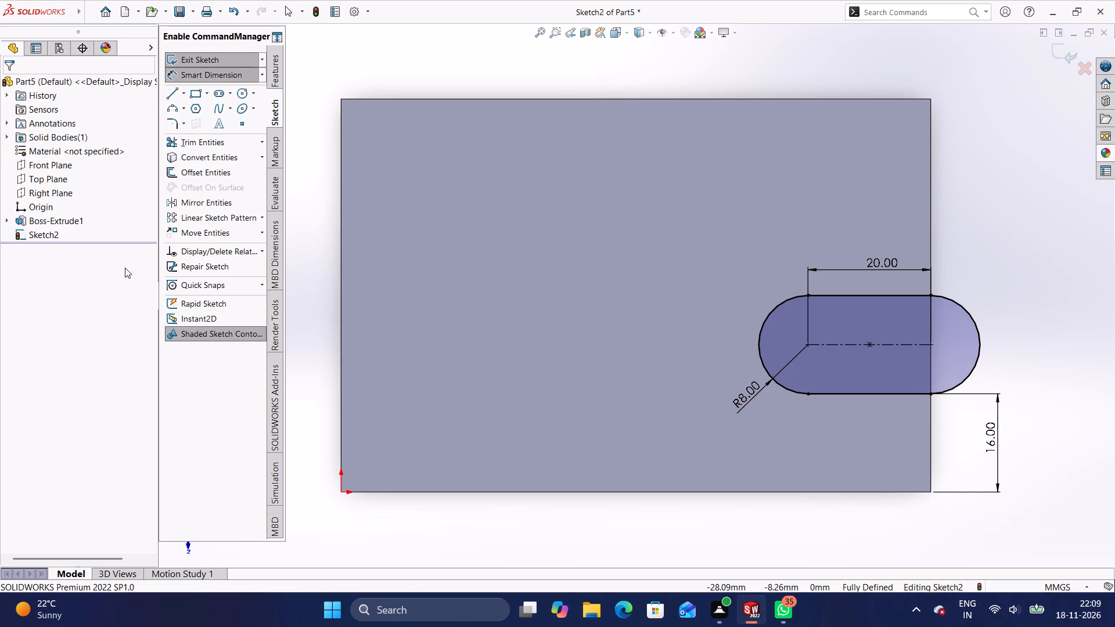
Cut the slot profile into the block as a blind extruded cut with a depth of 16 mm.
{"action": "left_click", "coordinate": [278, 77]}
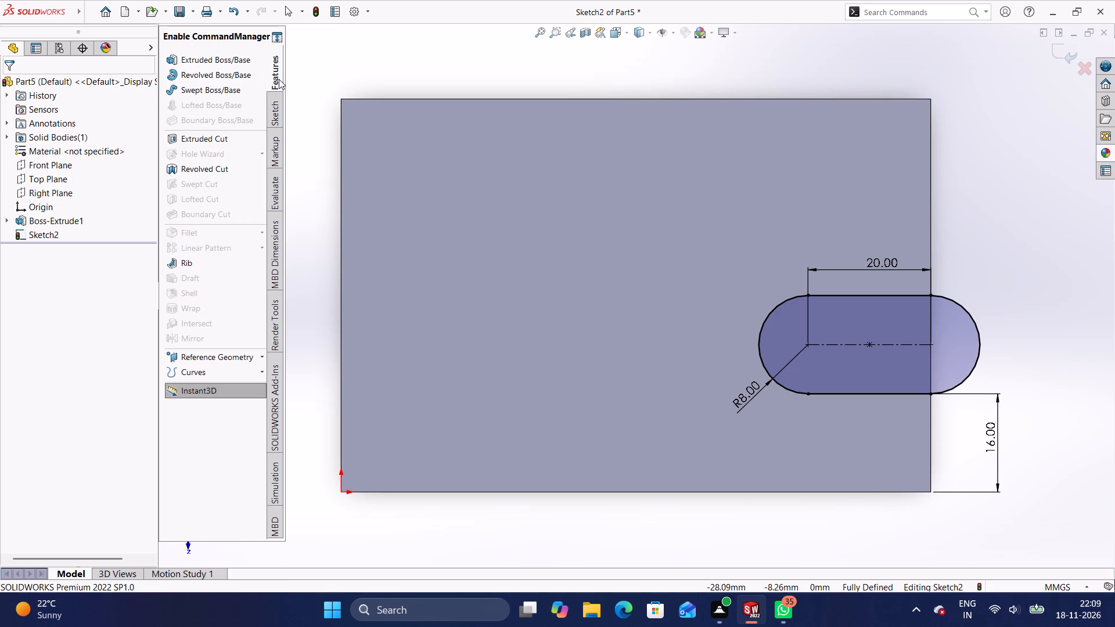
{"action": "left_click", "coordinate": [203, 139]}
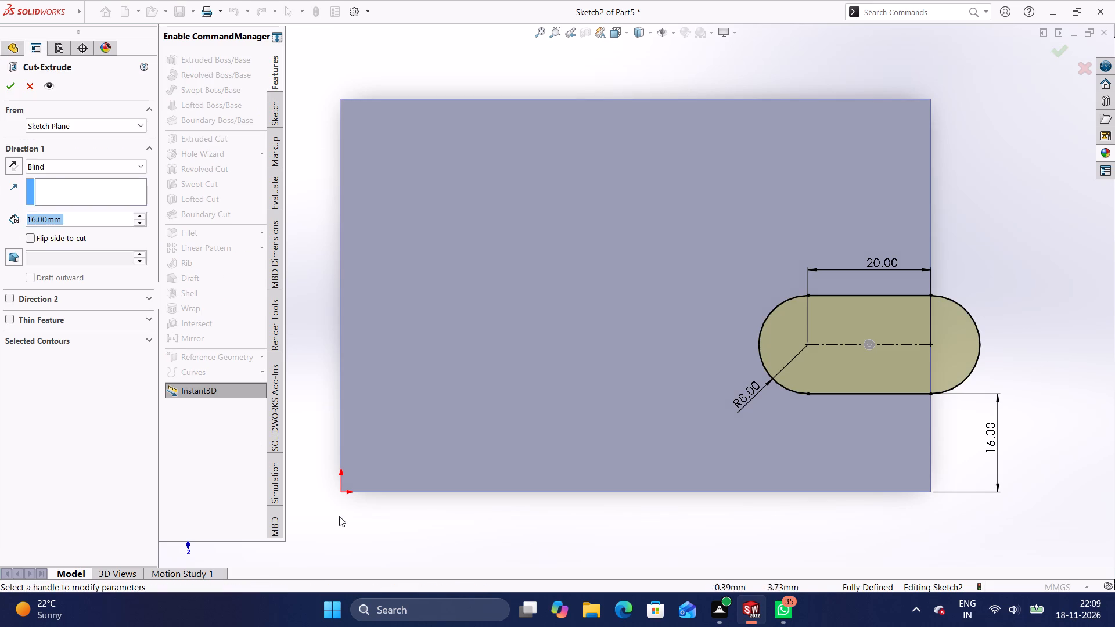
{"action": "middle_click_drag", "start_coordinate": [343, 521], "coordinate": [338, 436]}
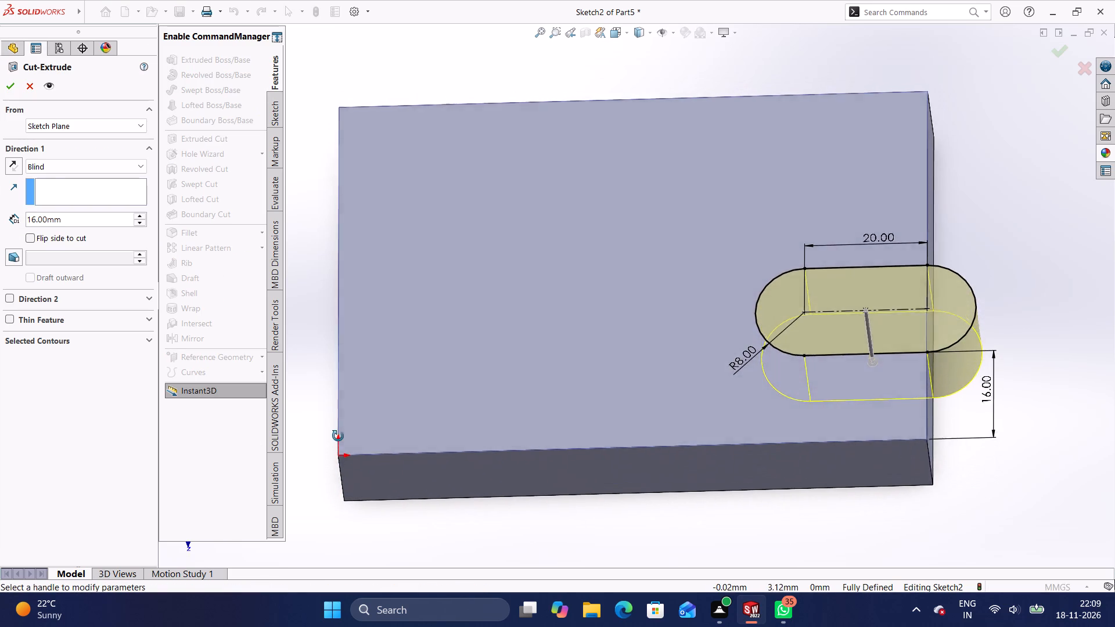
{"action": "middle_click_drag", "start_coordinate": [338, 436], "coordinate": [314, 356]}
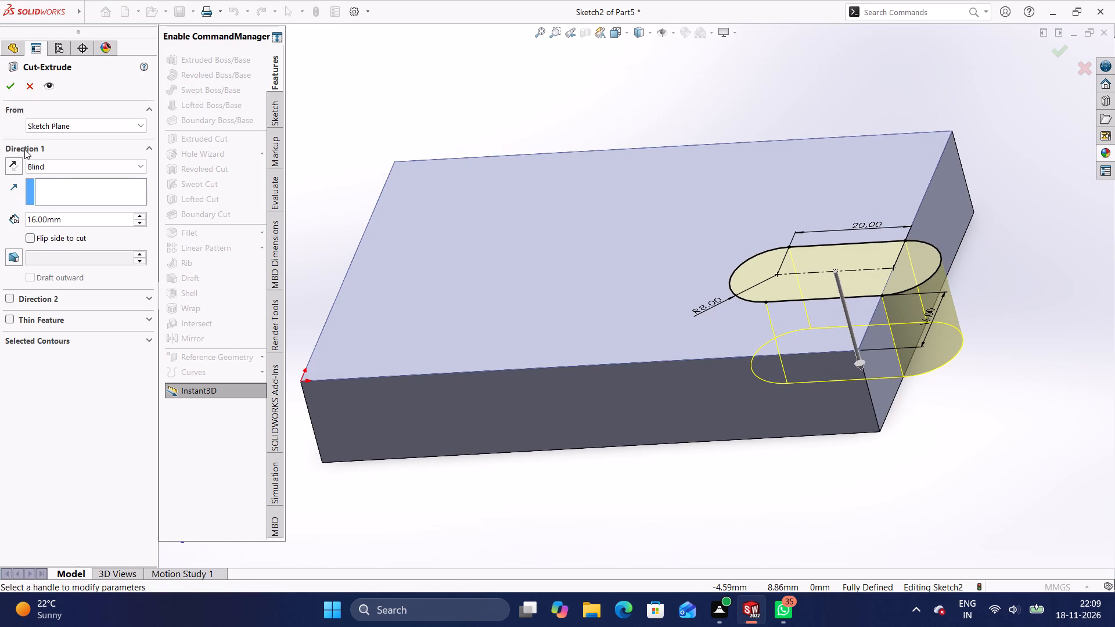
{"action": "left_click", "coordinate": [10, 91]}
{"action": "left_click", "coordinate": [398, 524]}
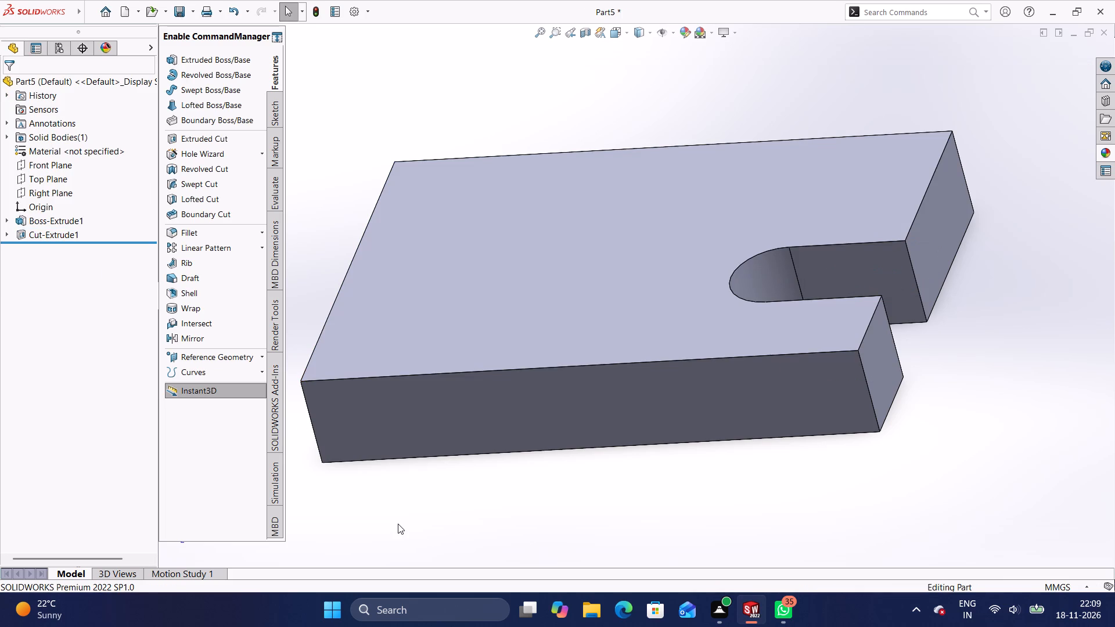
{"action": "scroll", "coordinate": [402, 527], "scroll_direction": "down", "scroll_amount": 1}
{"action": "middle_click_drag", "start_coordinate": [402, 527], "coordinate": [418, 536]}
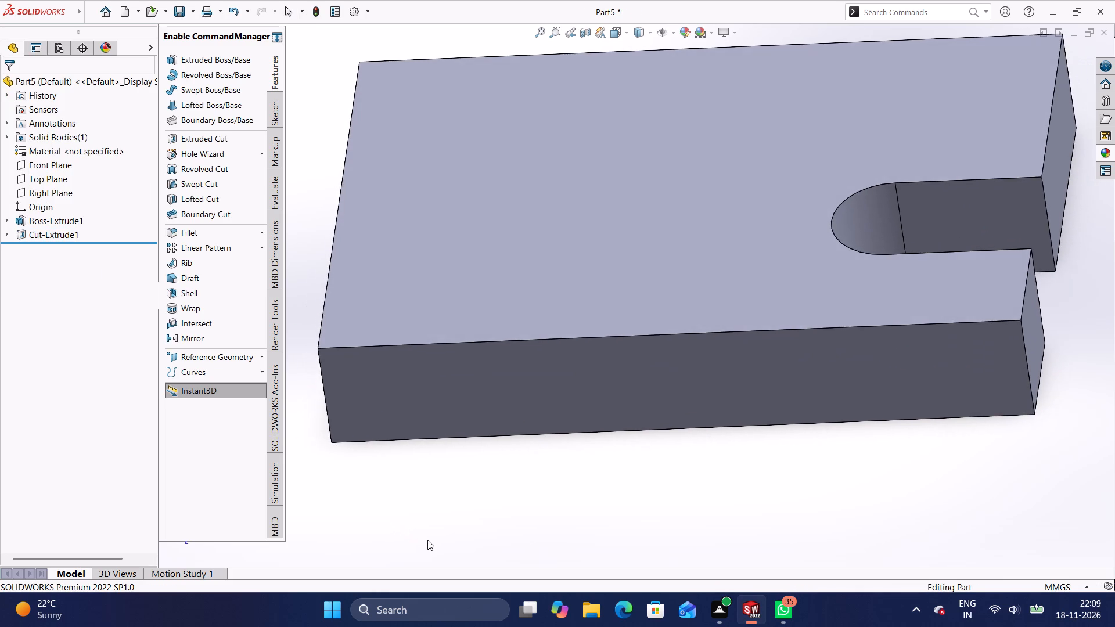
On the block's end face opposite the slot, sketch a corner rectangle from the bottom edge, about 64 mm wide and 32.5 mm high.
{"action": "scroll", "coordinate": [433, 542], "scroll_direction": "up", "scroll_amount": 2}
{"action": "middle_click_drag", "start_coordinate": [503, 493], "coordinate": [522, 528]}
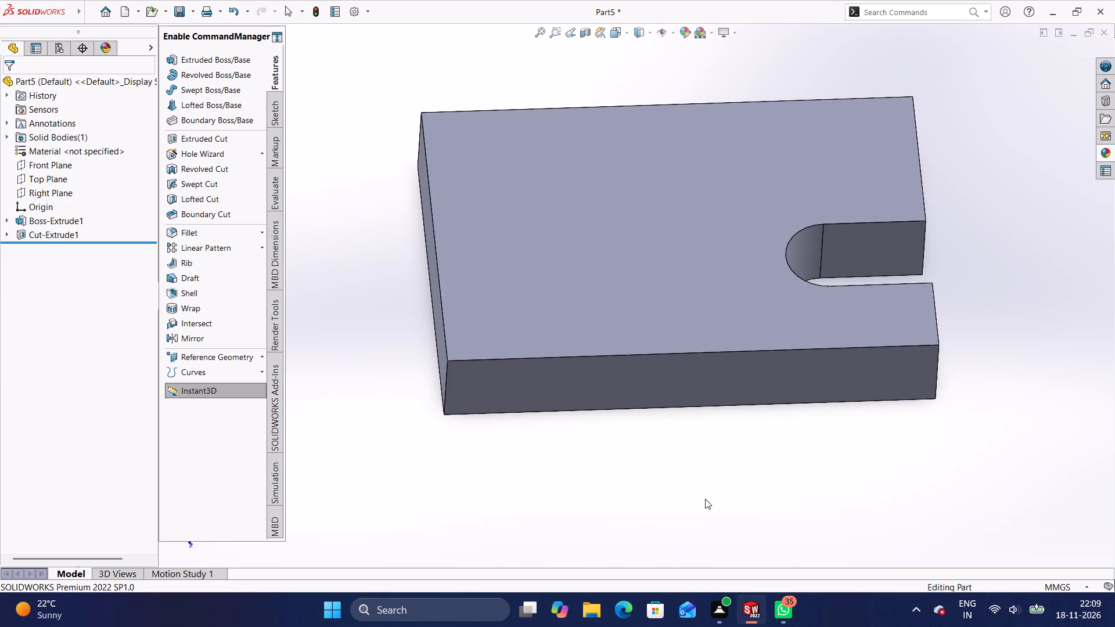
{"action": "middle_click_drag", "start_coordinate": [711, 483], "coordinate": [693, 501]}
{"action": "middle_click_drag", "start_coordinate": [745, 489], "coordinate": [768, 499]}
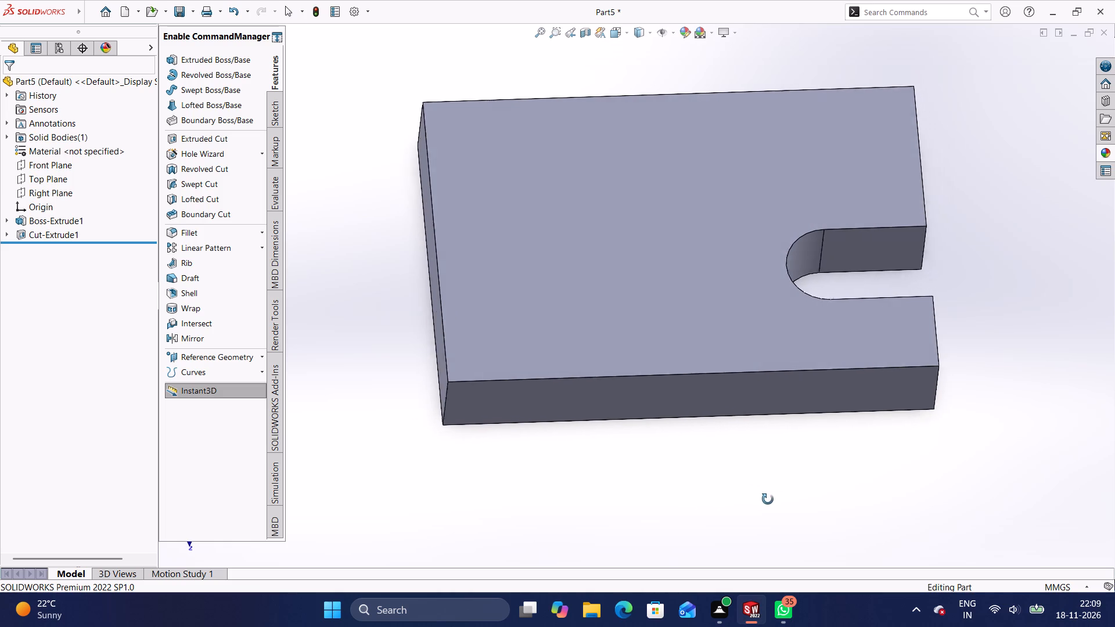
{"action": "middle_click_drag", "start_coordinate": [768, 499], "coordinate": [760, 510]}
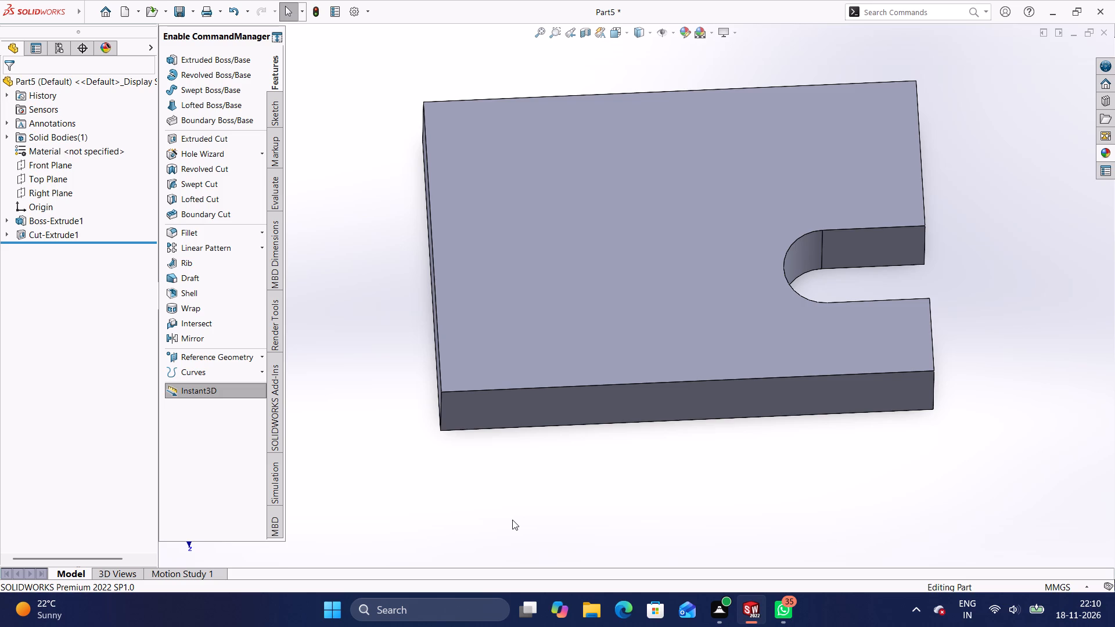
{"action": "middle_click_drag", "start_coordinate": [442, 540], "coordinate": [515, 527]}
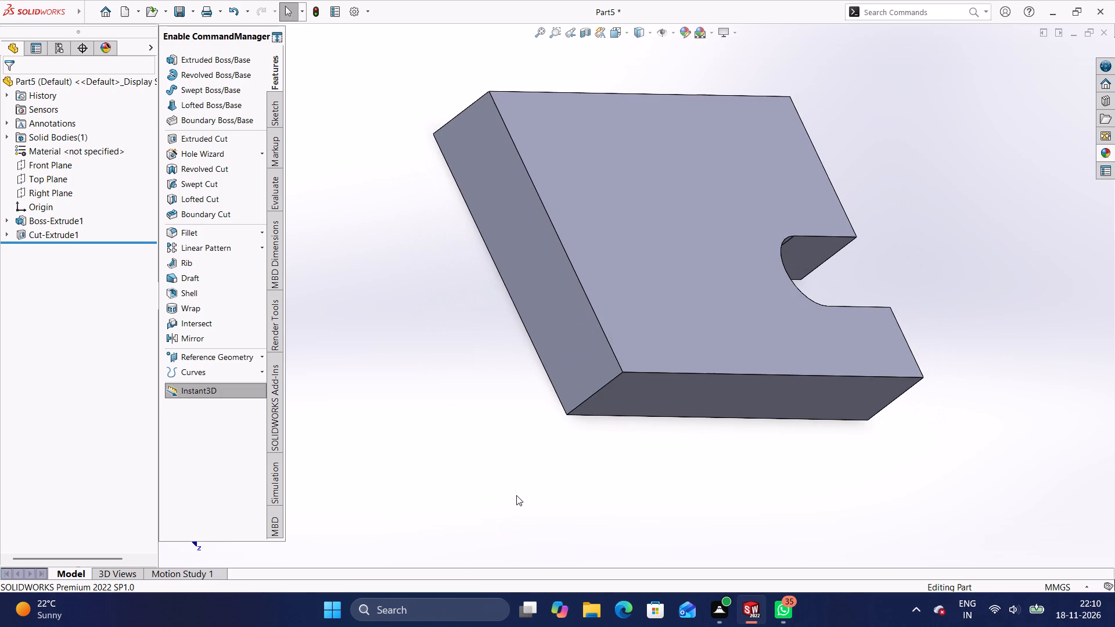
{"action": "left_click", "coordinate": [574, 343]}
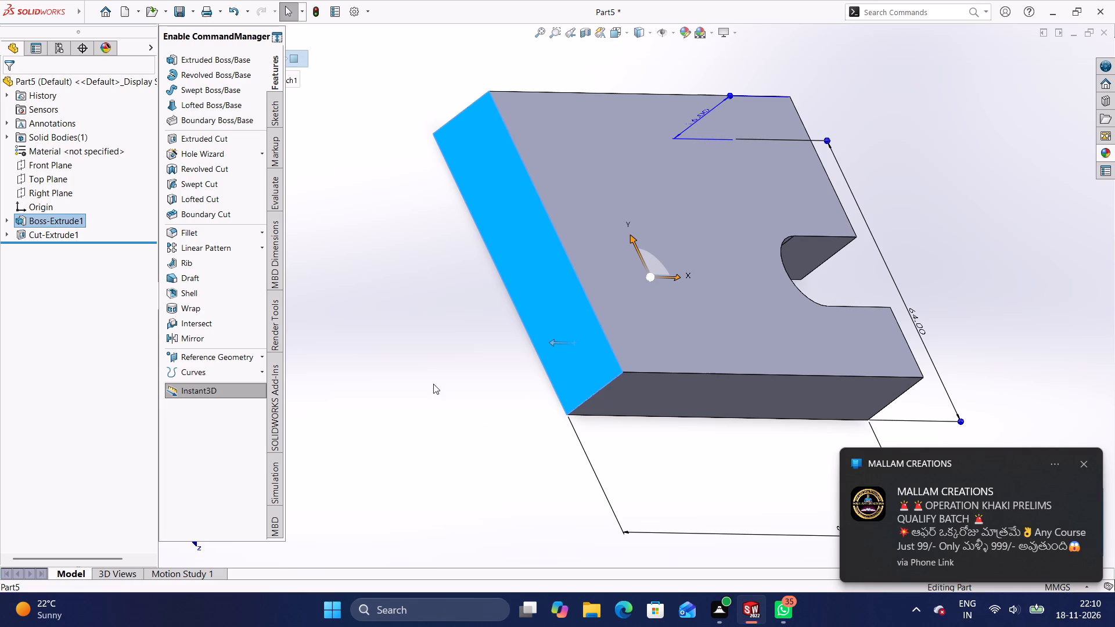
{"action": "left_click", "coordinate": [217, 63]}
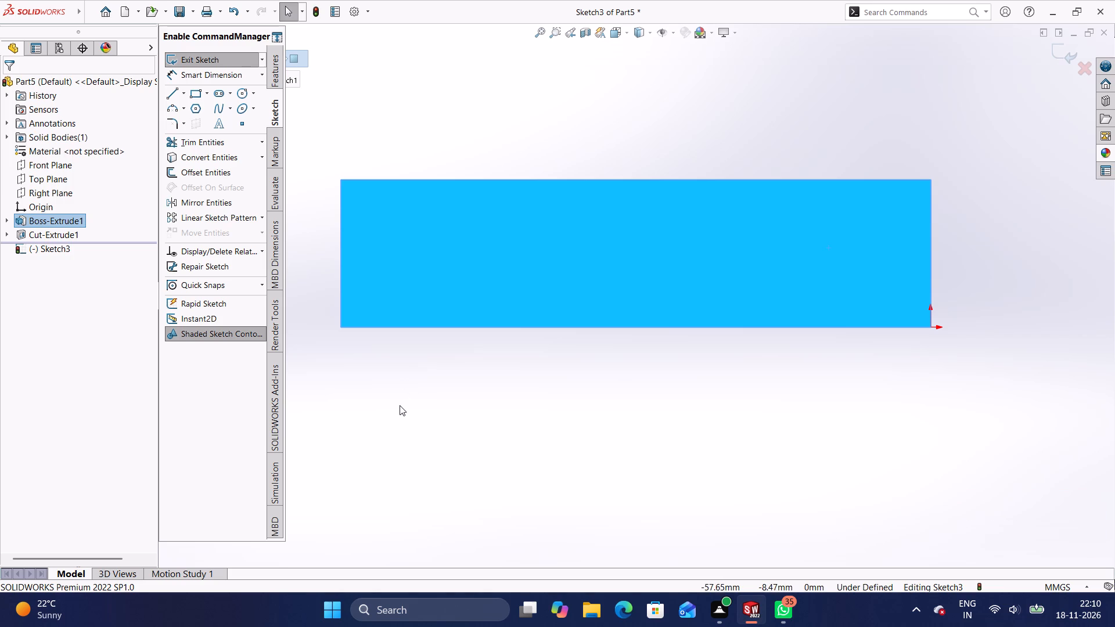
{"action": "scroll", "coordinate": [459, 401], "scroll_direction": "up", "scroll_amount": 3}
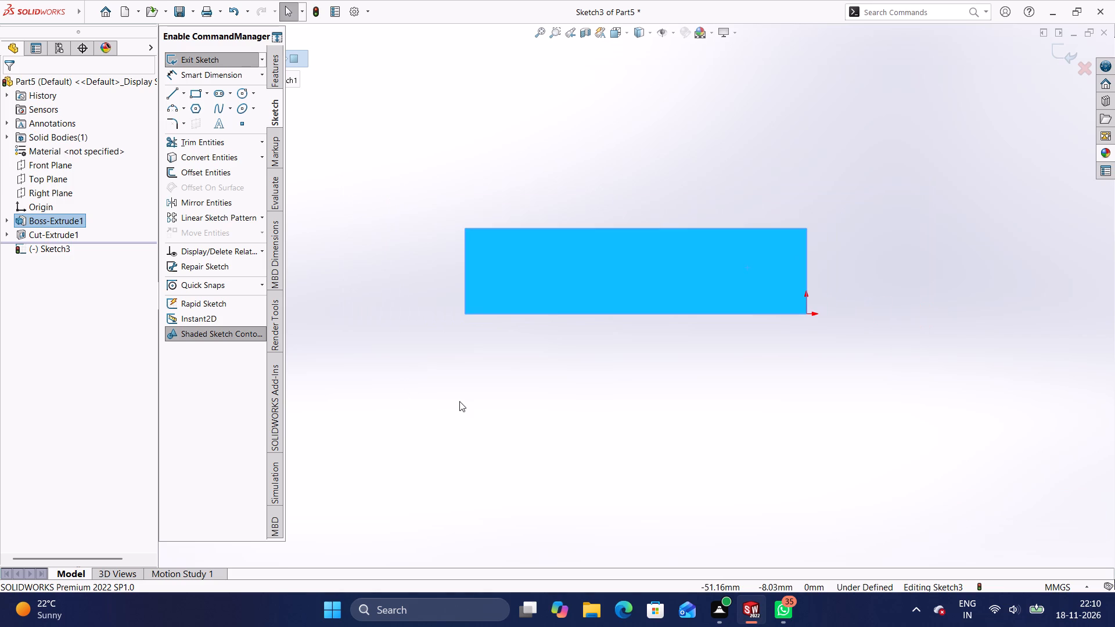
{"action": "scroll", "coordinate": [544, 176], "scroll_direction": "up", "scroll_amount": 1}
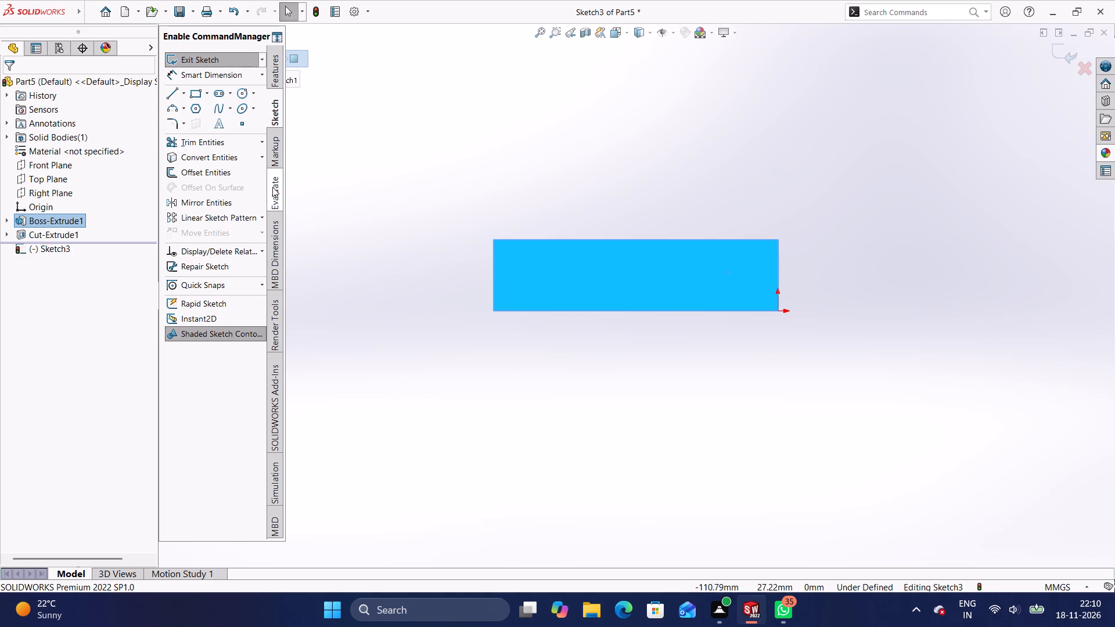
{"action": "left_click", "coordinate": [200, 97]}
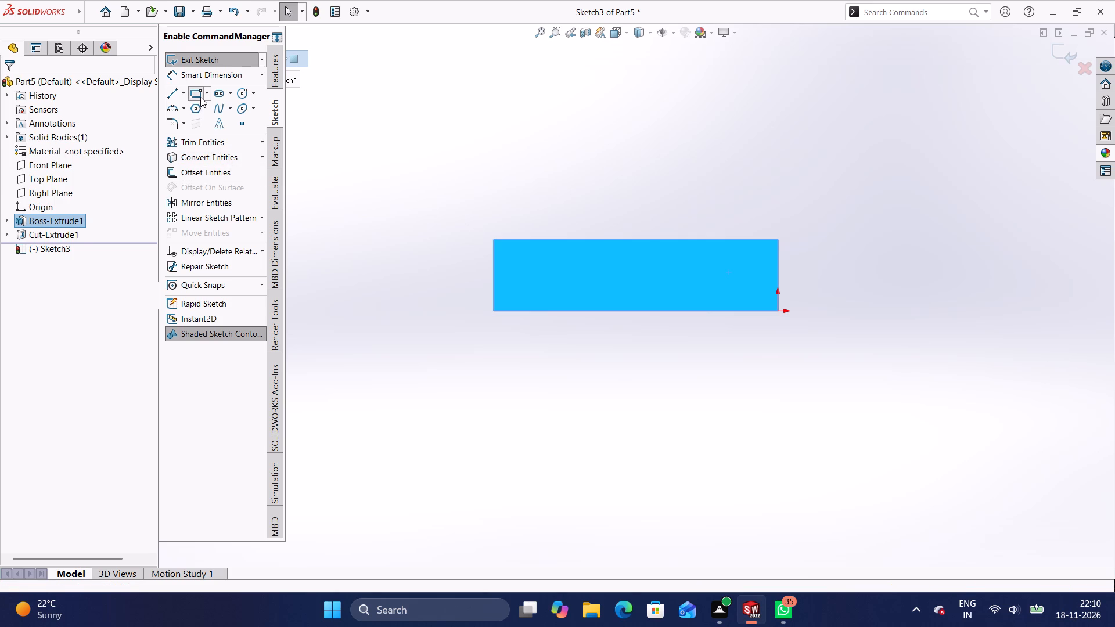
{"action": "left_click", "coordinate": [492, 311]}
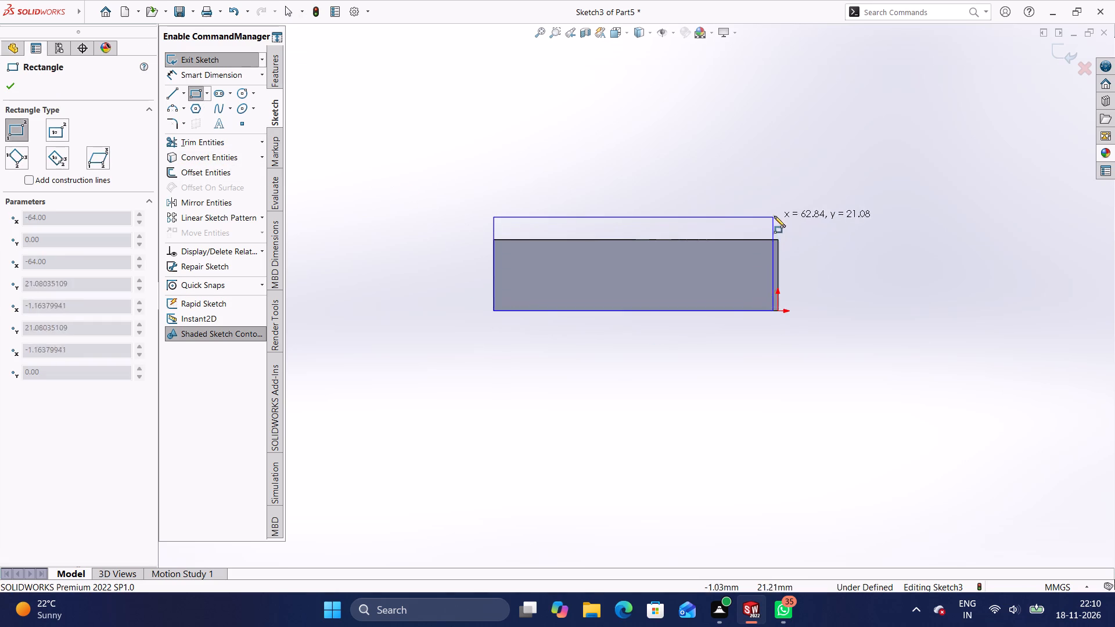
{"action": "left_click", "coordinate": [777, 167]}
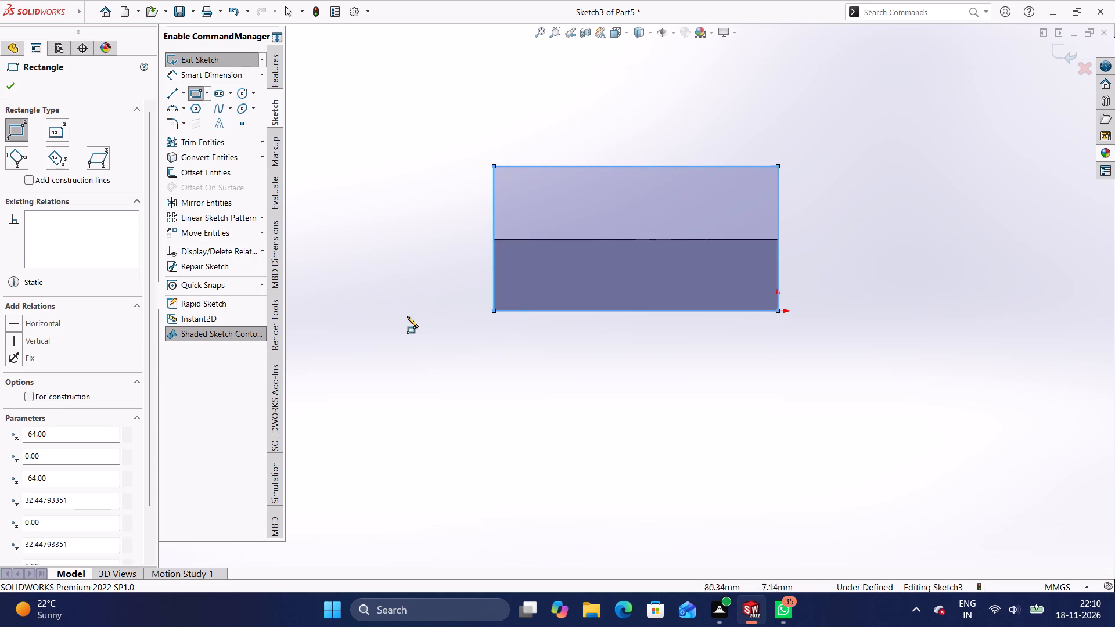
Dimension the rectangle's vertical side to 64 mm and its top side to 64 mm.
{"action": "left_click", "coordinate": [202, 76]}
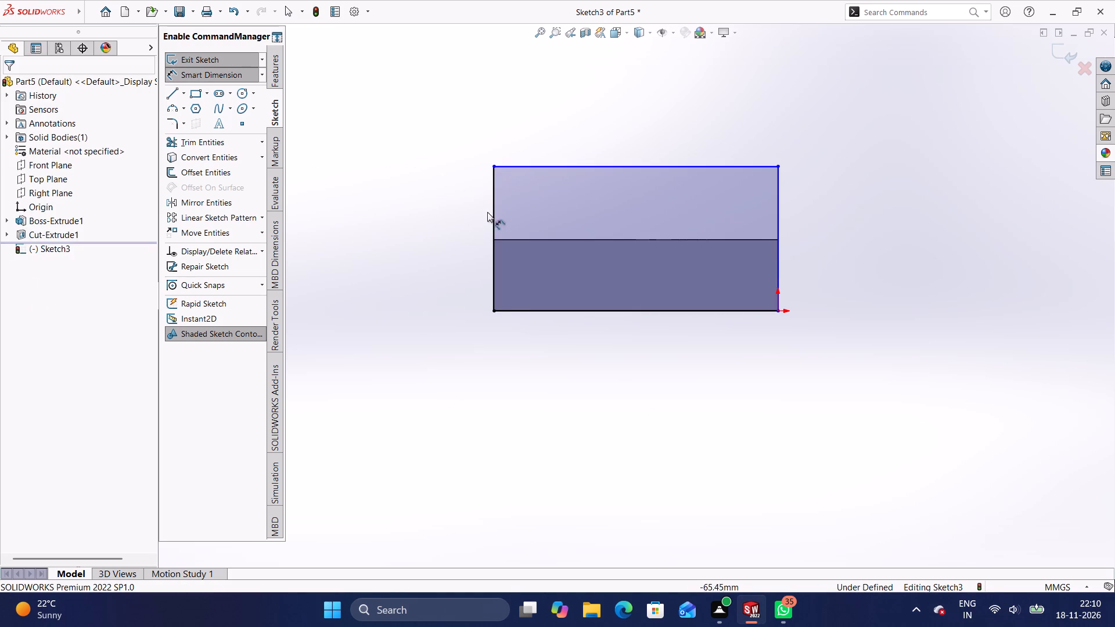
{"action": "left_click", "coordinate": [494, 221]}
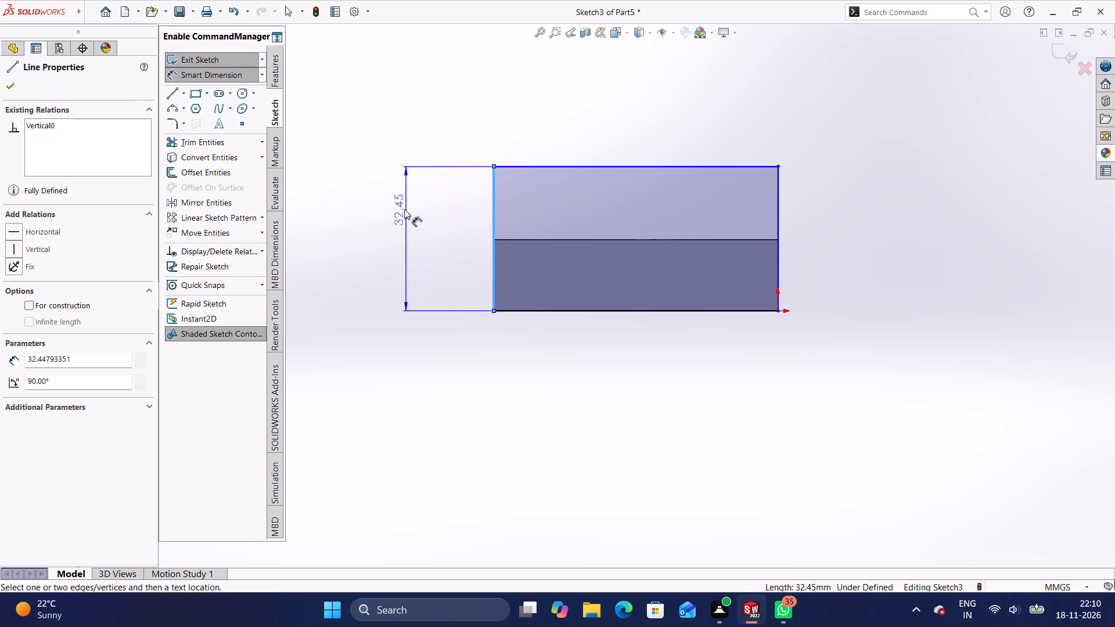
{"action": "left_click", "coordinate": [404, 209]}
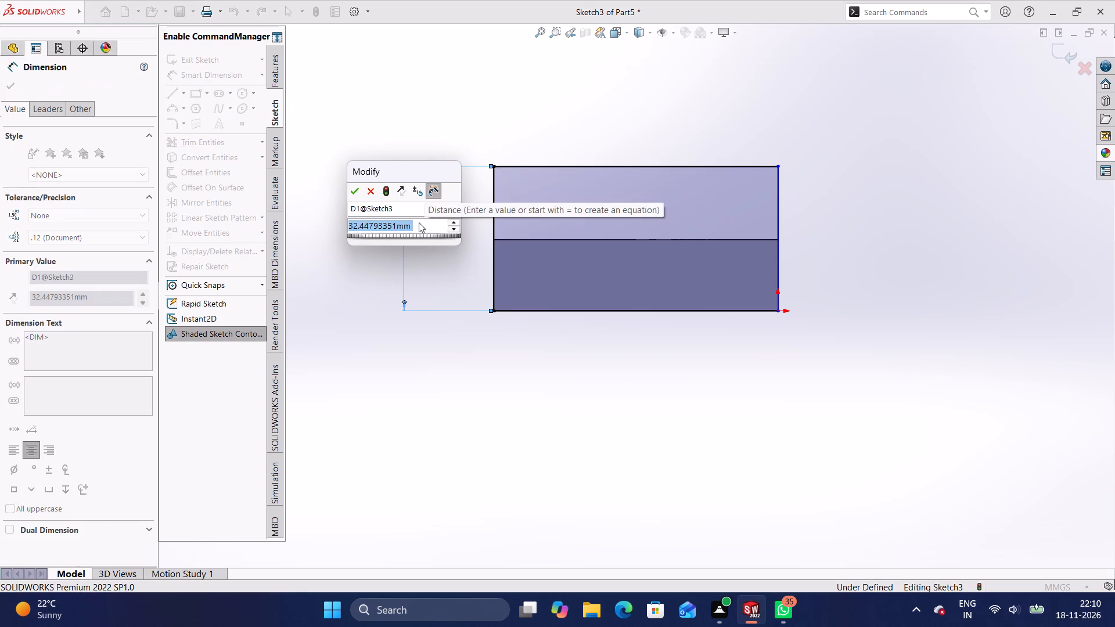
{"action": "key", "text": "BackSpace"}
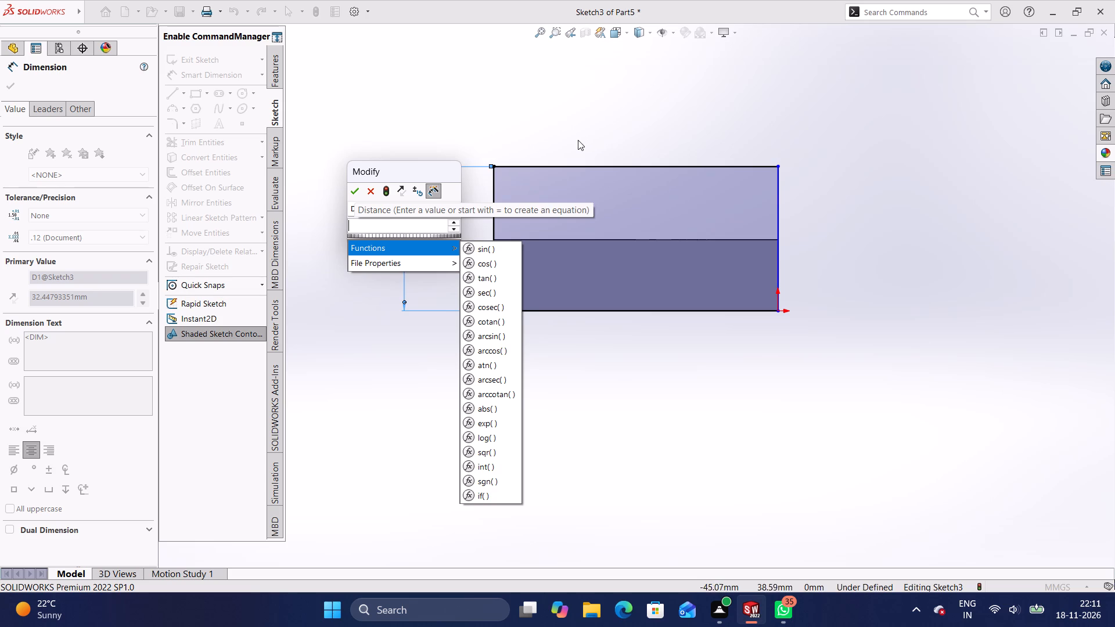
{"action": "left_click", "coordinate": [431, 225]}
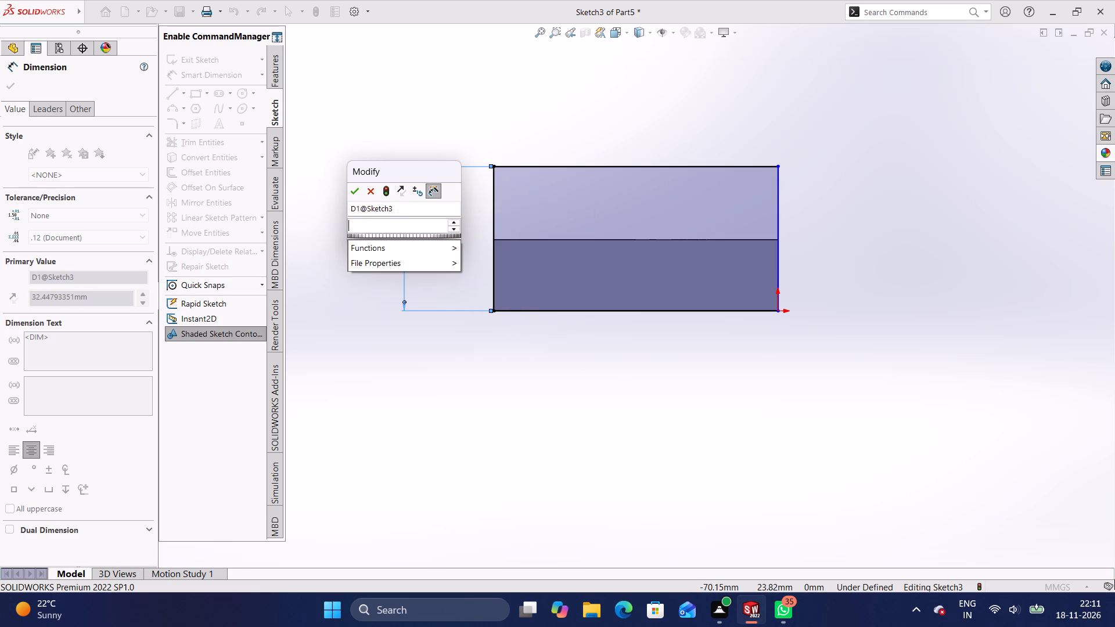
{"action": "type", "text": "64"}
{"action": "key", "text": "Return"}
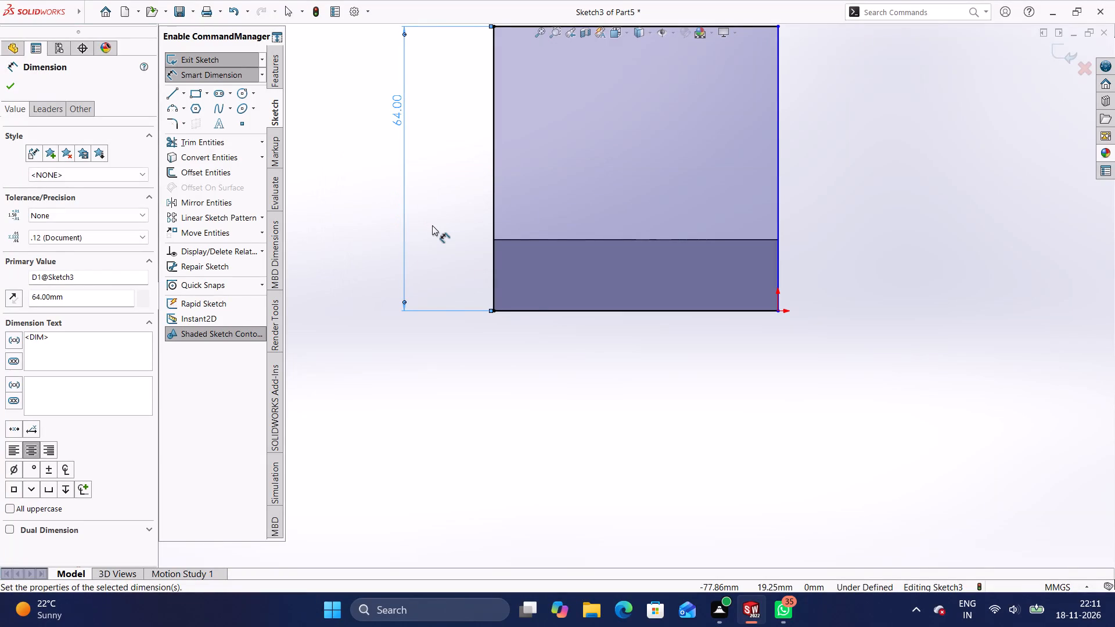
{"action": "left_click", "coordinate": [432, 225]}
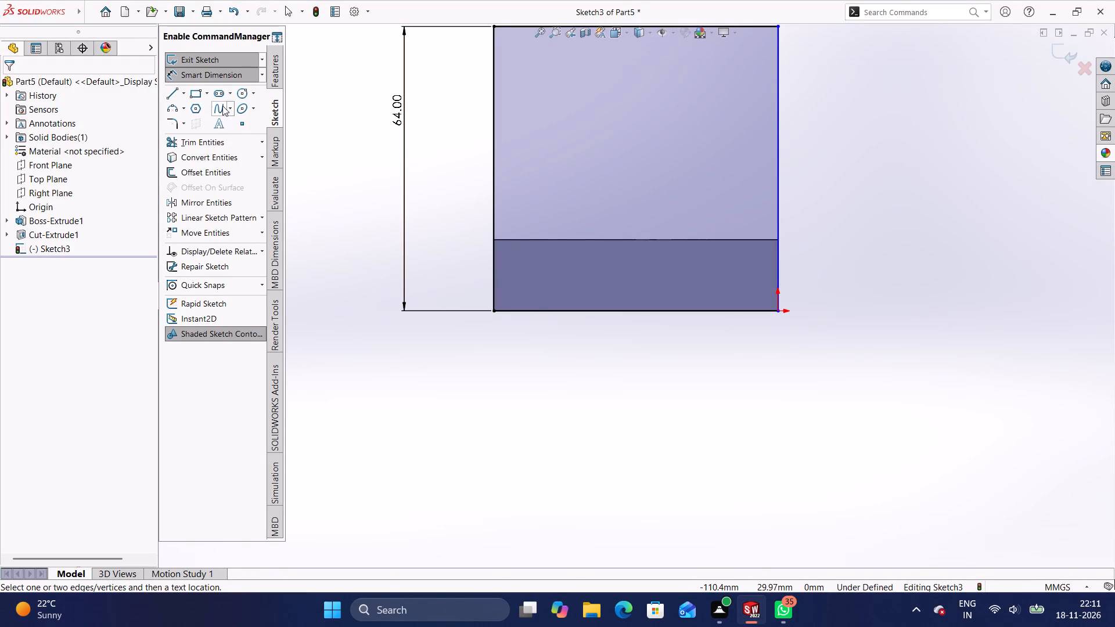
{"action": "scroll", "coordinate": [447, 164], "scroll_direction": "up", "scroll_amount": 2}
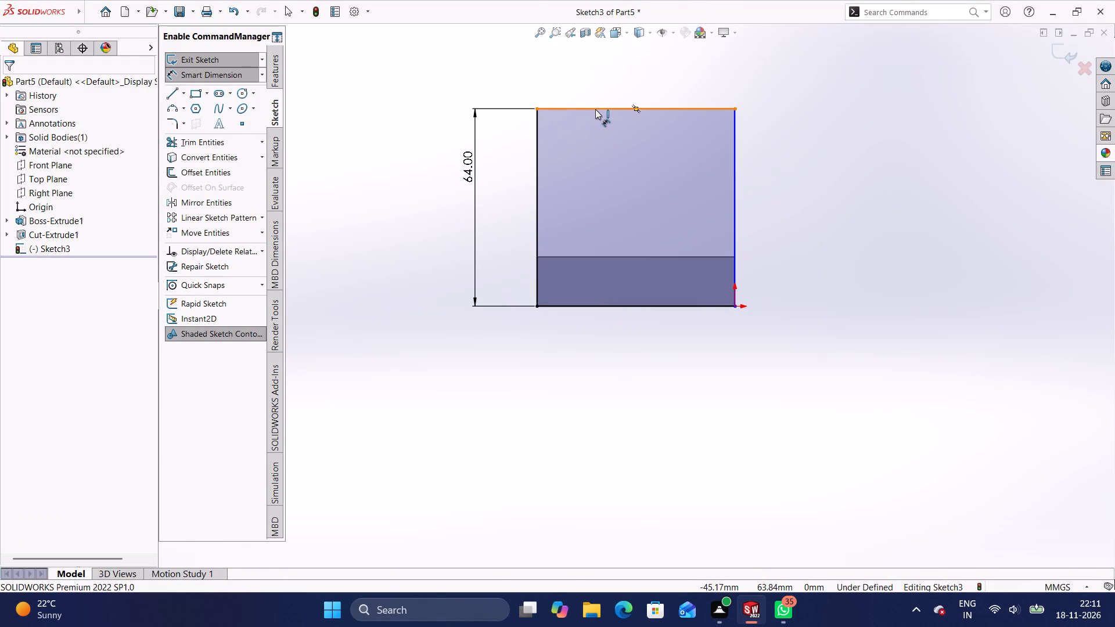
{"action": "left_click", "coordinate": [595, 109]}
{"action": "left_click", "coordinate": [589, 71]}
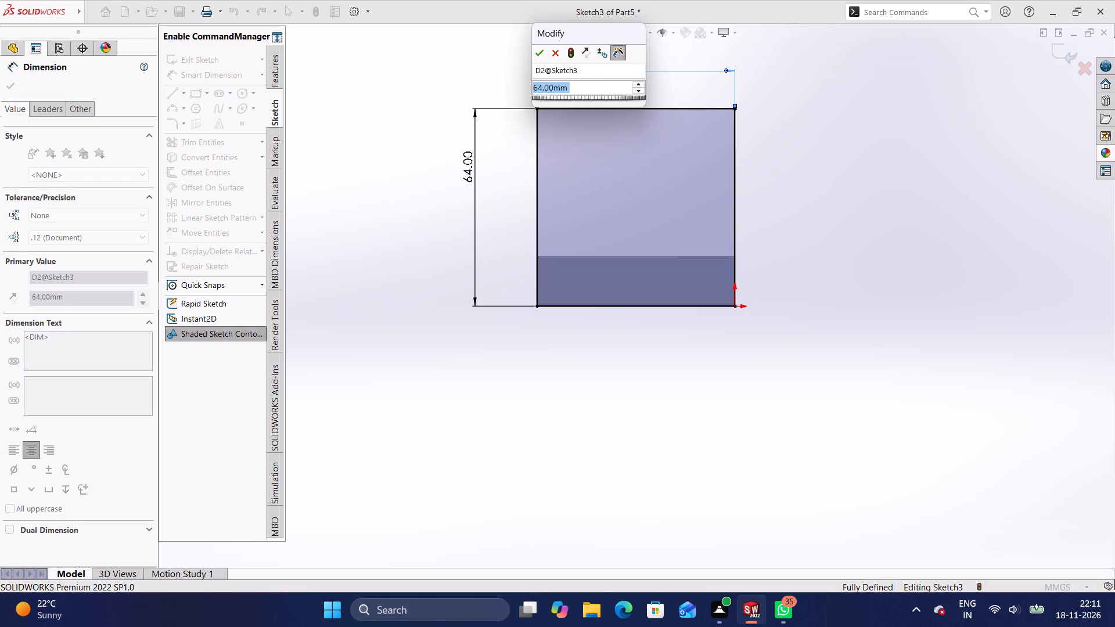
{"action": "left_click", "coordinate": [535, 55]}
{"action": "left_click", "coordinate": [771, 229]}
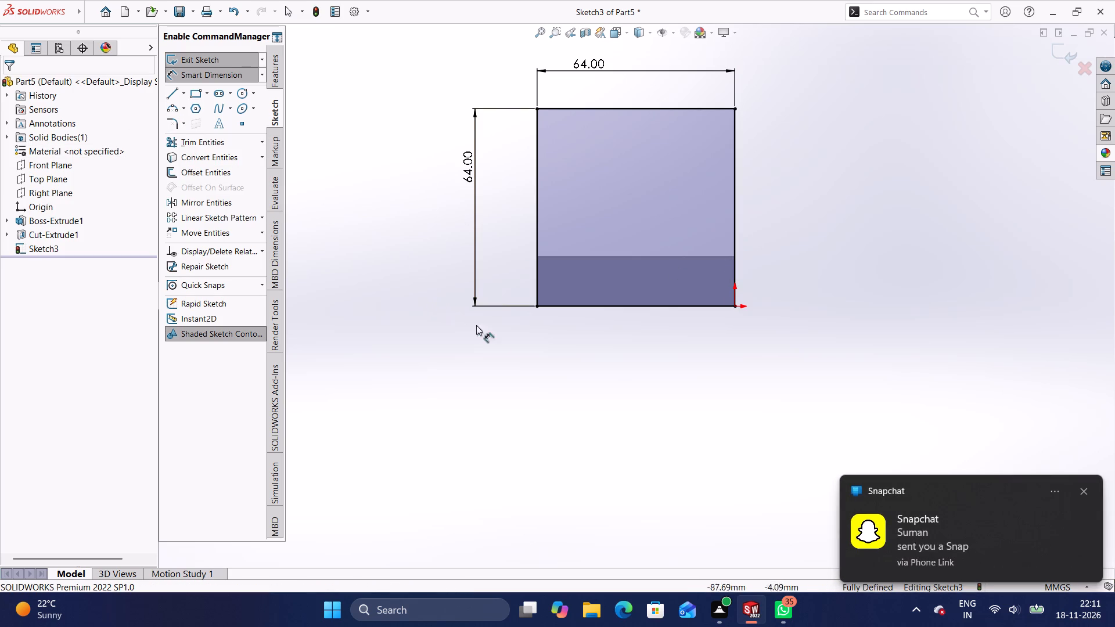
{"action": "middle_click_drag", "start_coordinate": [803, 413], "coordinate": [609, 464]}
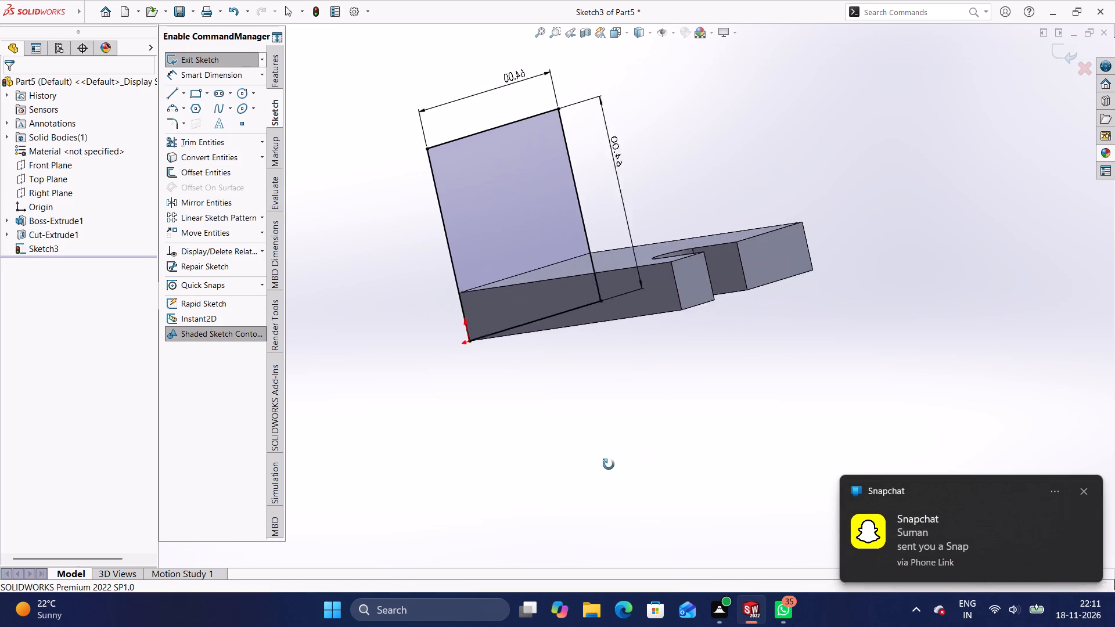
{"action": "middle_click_drag", "start_coordinate": [609, 464], "coordinate": [574, 489]}
{"action": "middle_click_drag", "start_coordinate": [698, 398], "coordinate": [719, 424]}
{"action": "scroll", "coordinate": [719, 424], "scroll_direction": "down", "scroll_amount": 1}
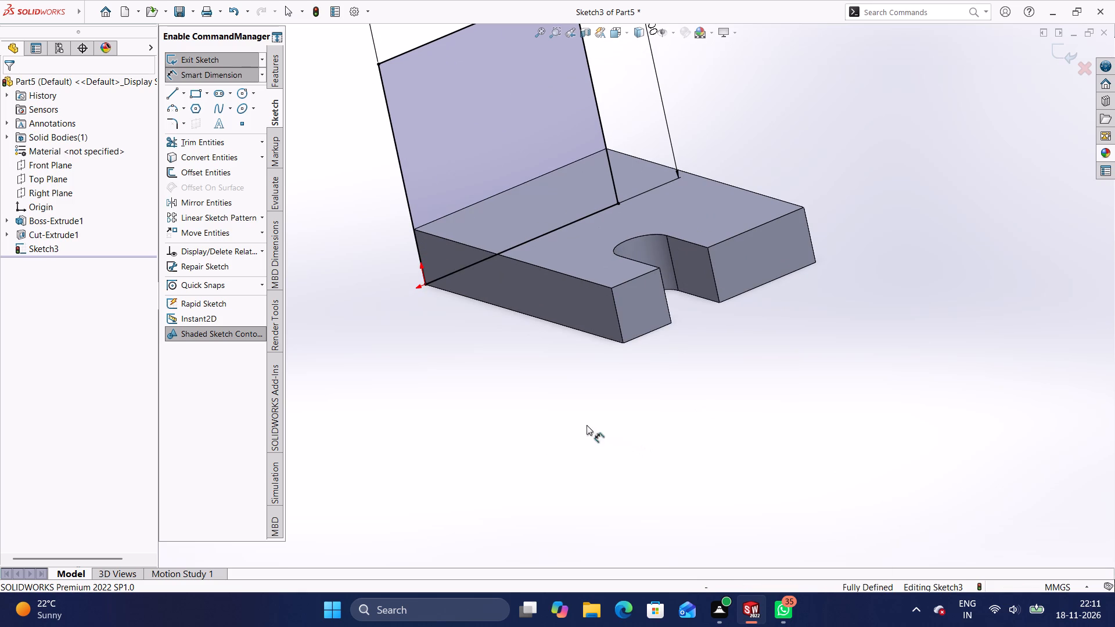
{"action": "scroll", "coordinate": [631, 95], "scroll_direction": "up", "scroll_amount": 2}
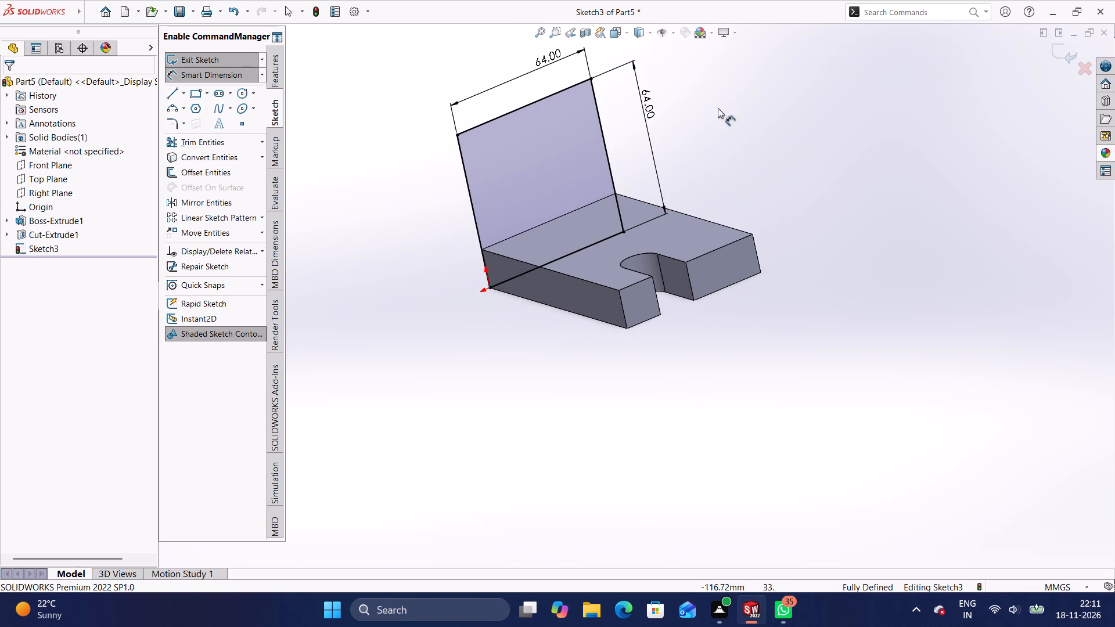
{"action": "key", "text": "Escape"}
{"action": "key", "text": "Escape"}
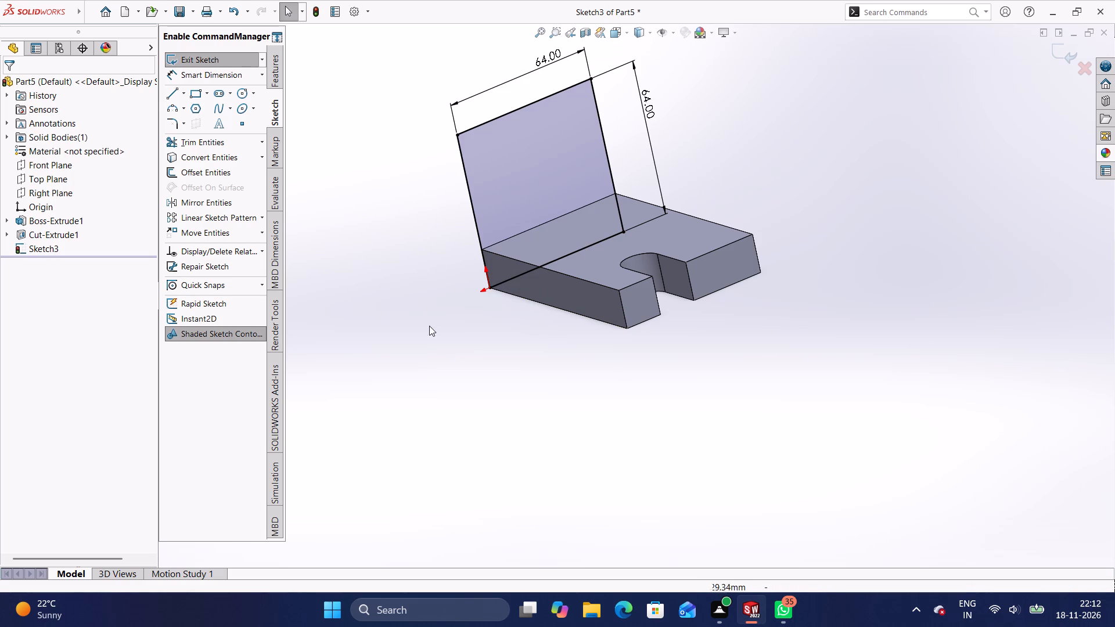
Round the rectangle's upper corner above the origin with a 48 mm radius sketch fillet.
{"action": "left_click", "coordinate": [174, 122]}
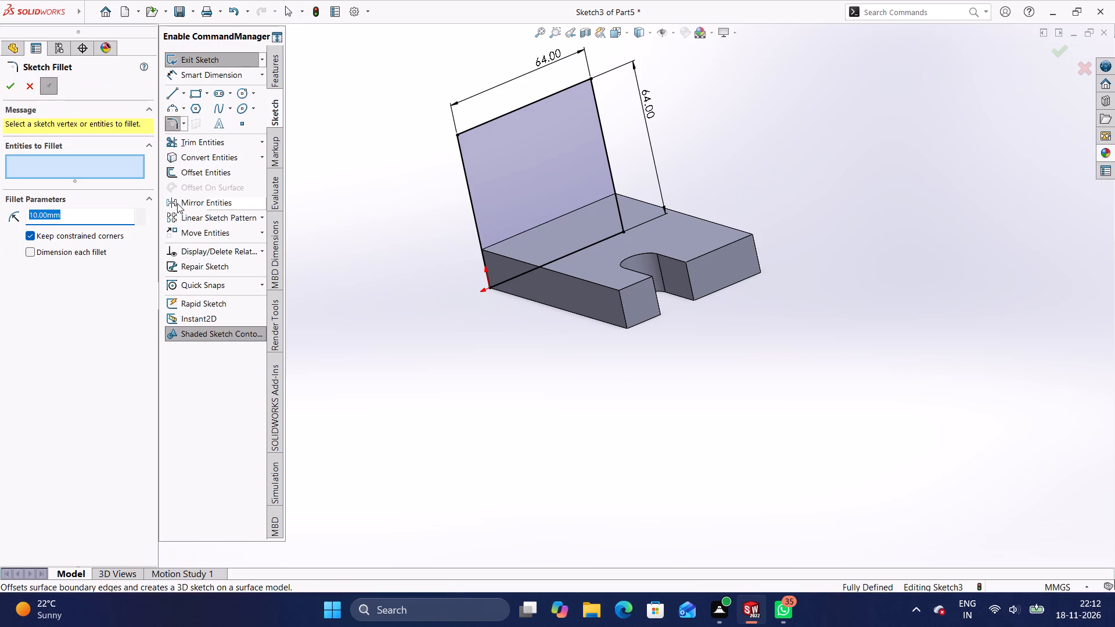
{"action": "left_click", "coordinate": [470, 196]}
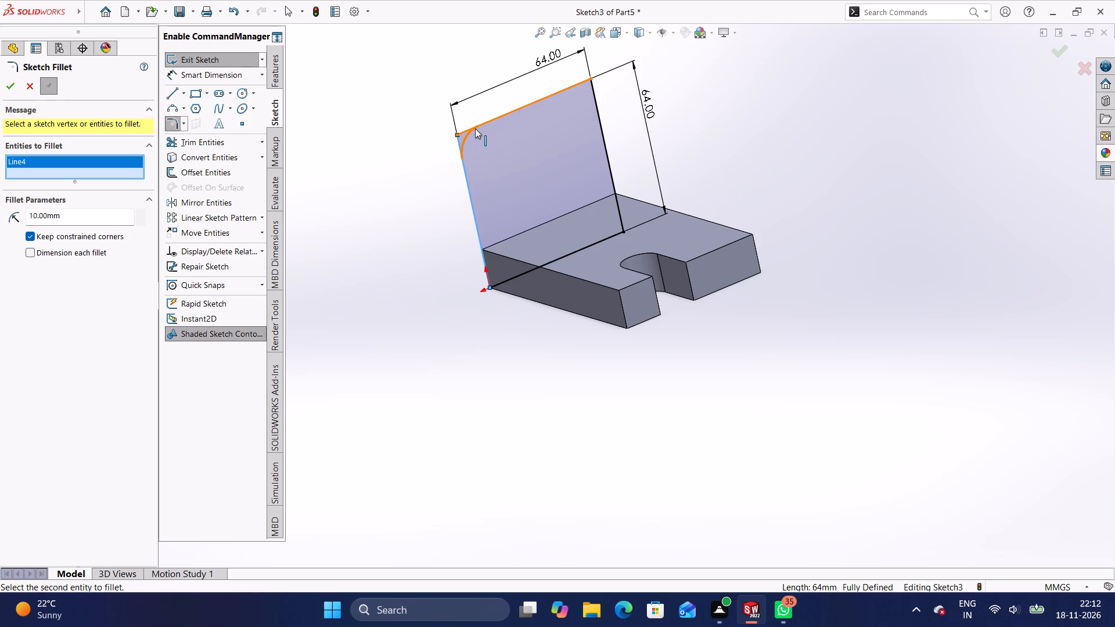
{"action": "left_click", "coordinate": [475, 128]}
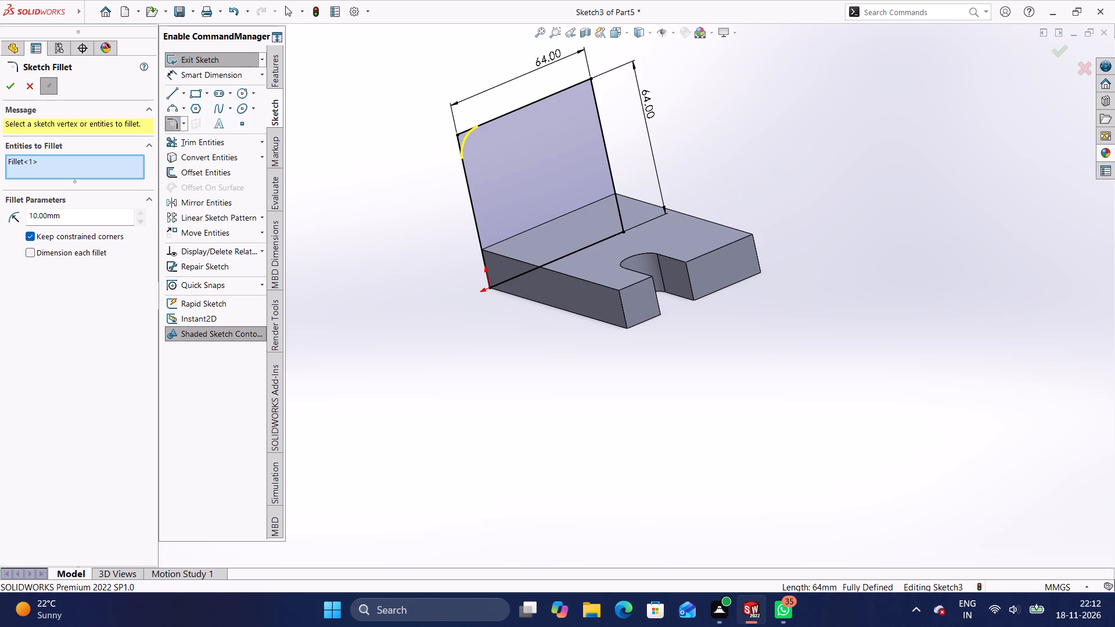
{"action": "left_click", "coordinate": [116, 216]}
{"action": "key", "text": "BackSpace"}
{"action": "key", "text": "BackSpace"}
{"action": "key", "text": "BackSpace"}
{"action": "key", "text": "BackSpace"}
{"action": "key", "text": "BackSpace"}
{"action": "key", "text": "BackSpace"}
{"action": "key", "text": "BackSpace"}
{"action": "key", "text": "BackSpace"}
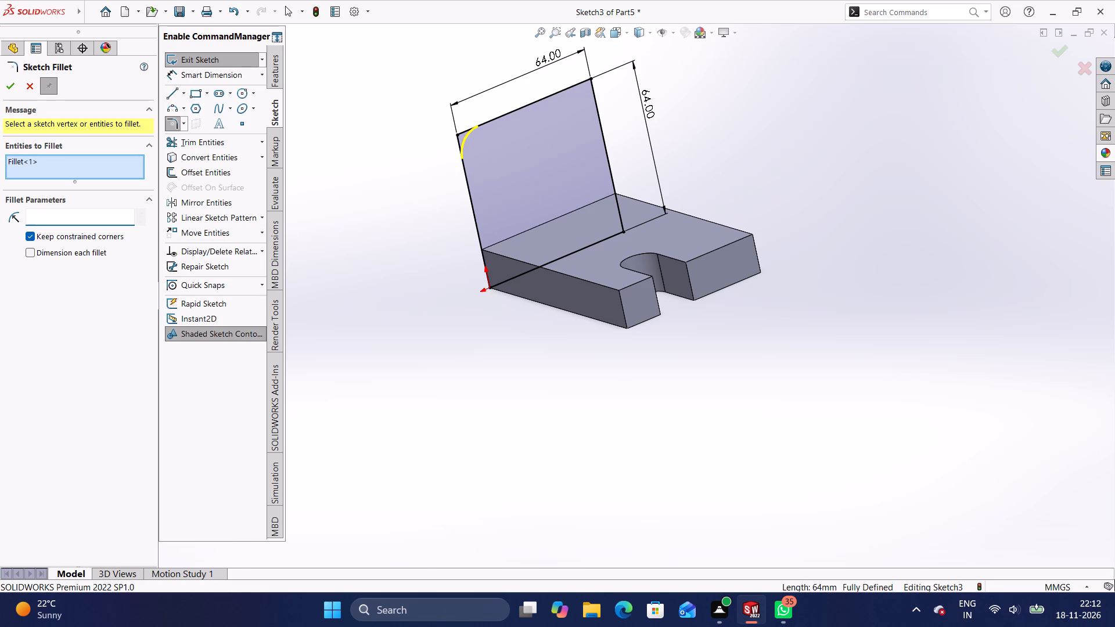
{"action": "type", "text": "48"}
{"action": "key", "text": "Return"}
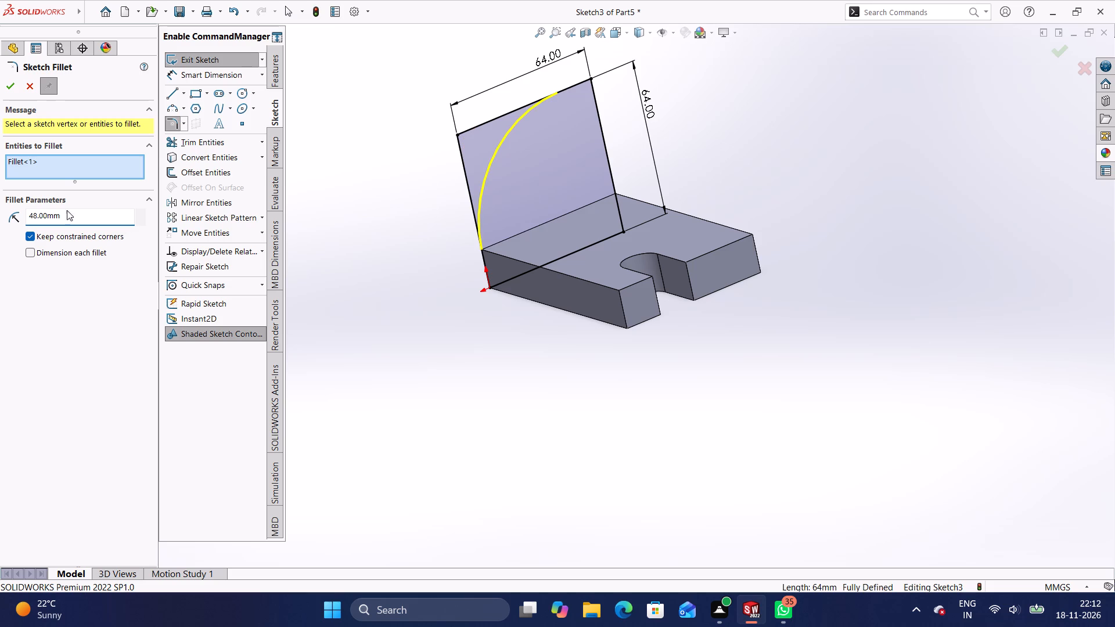
{"action": "left_click", "coordinate": [15, 87]}
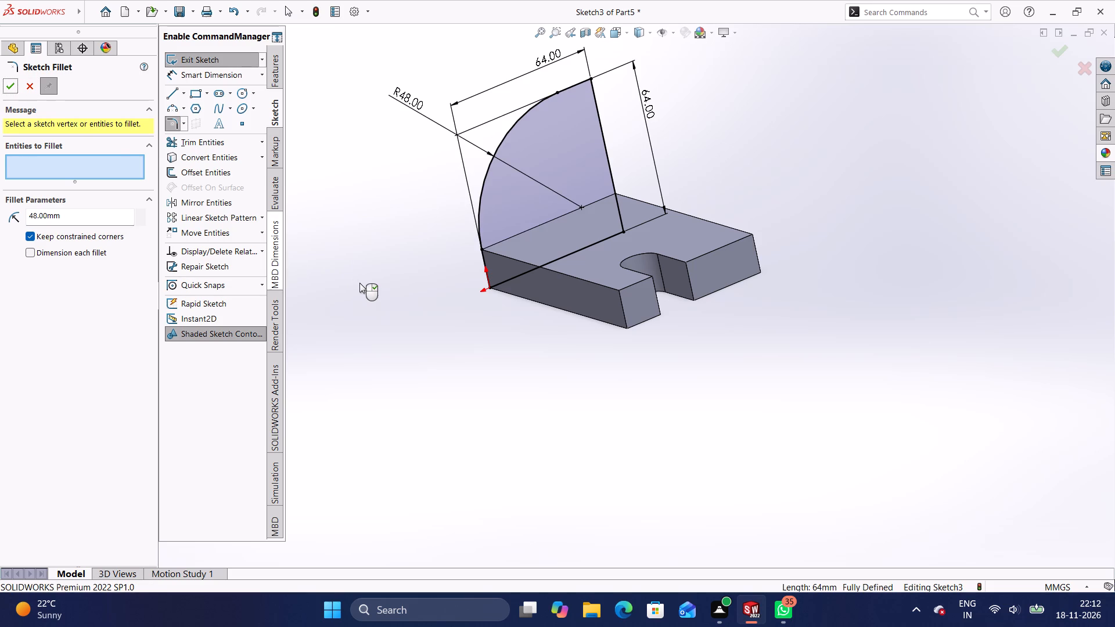
{"action": "left_click", "coordinate": [361, 284]}
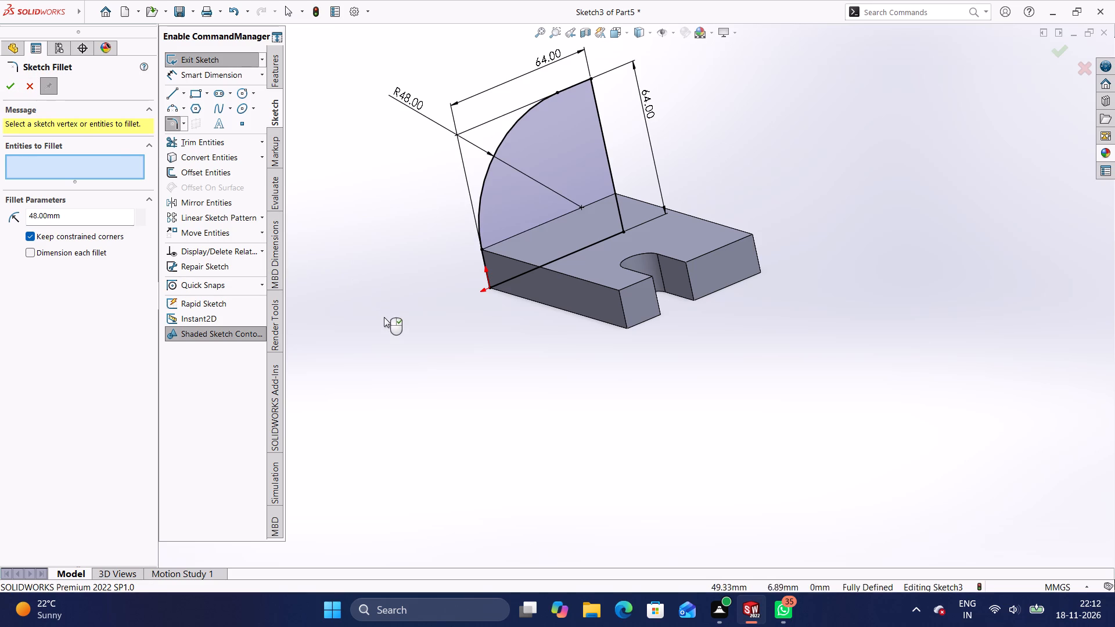
{"action": "middle_click_drag", "start_coordinate": [387, 323], "coordinate": [425, 342]}
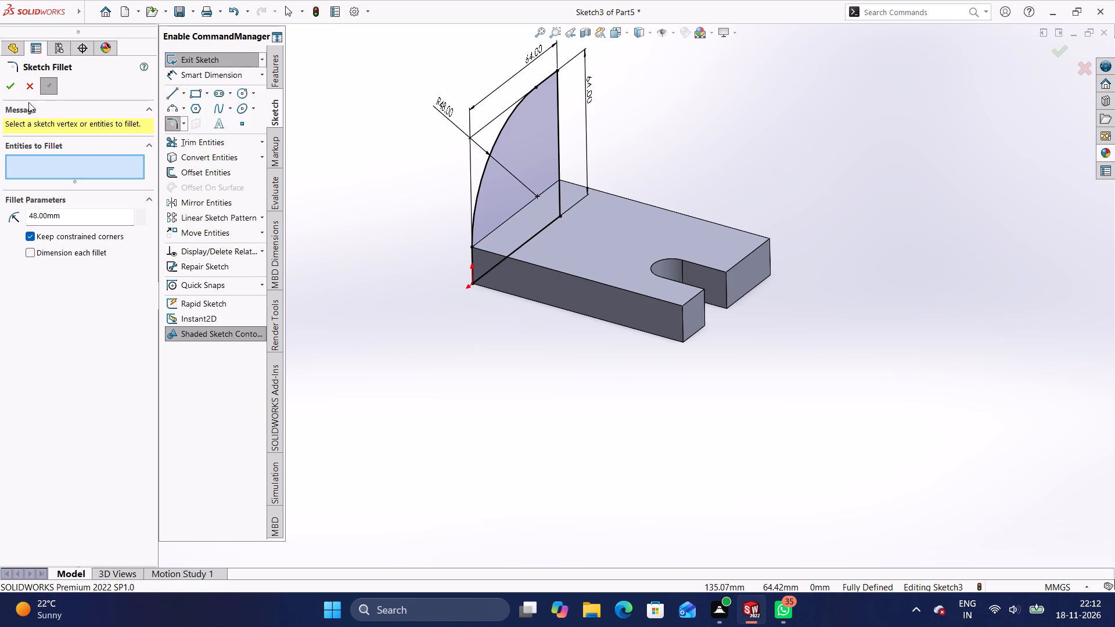
{"action": "left_click", "coordinate": [12, 88]}
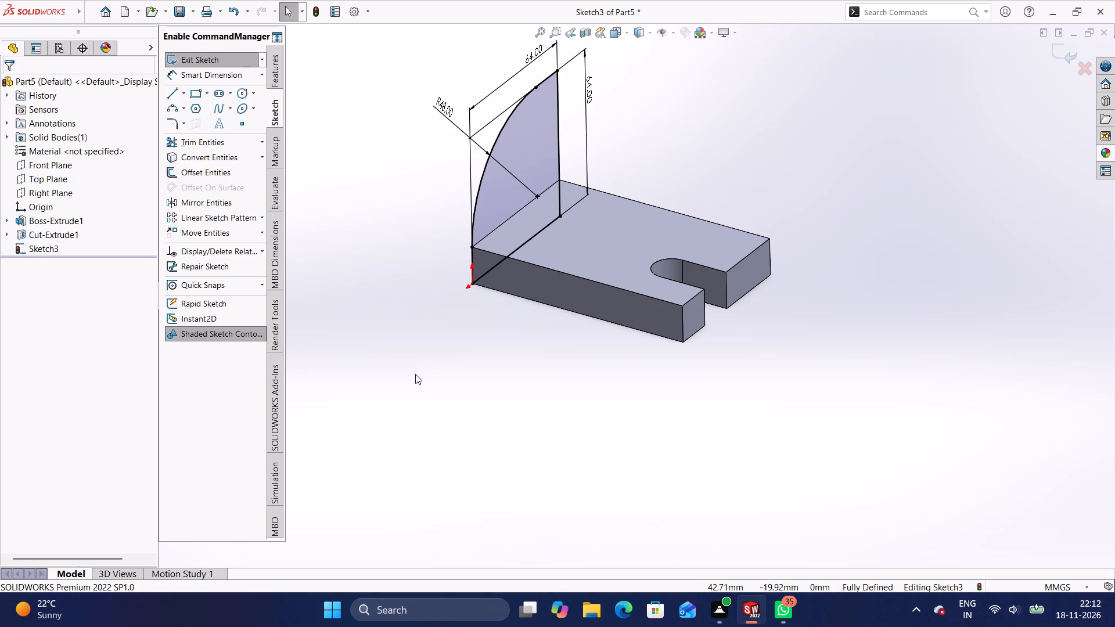
Extrude the rounded upright profile as a blind 16 mm boss, reversing the direction so it goes over the block.
{"action": "left_click", "coordinate": [279, 74]}
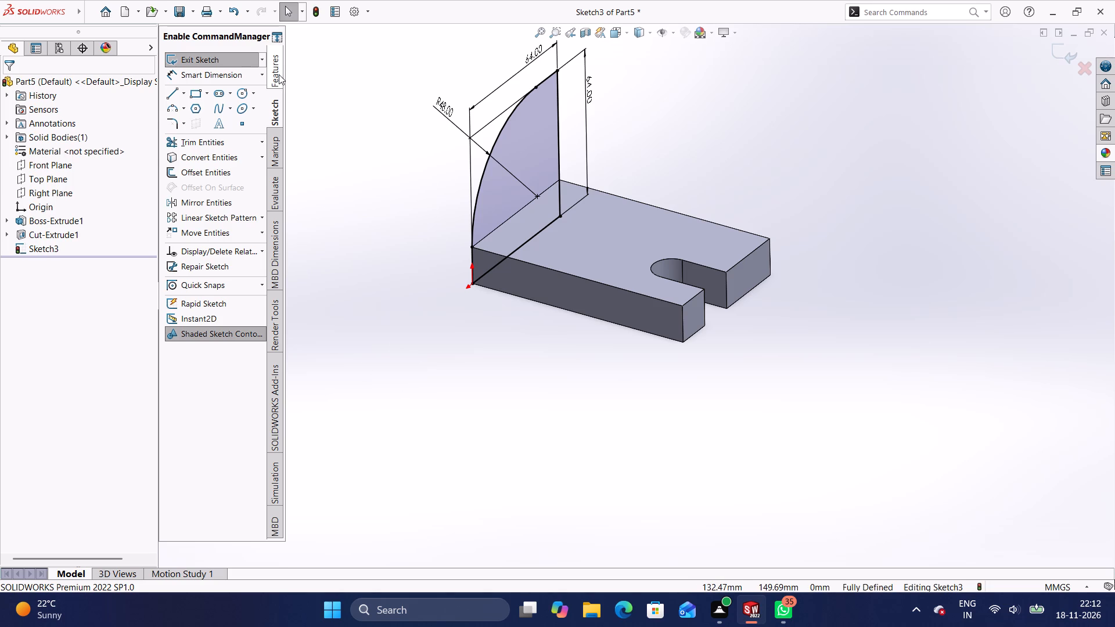
{"action": "left_click", "coordinate": [246, 59]}
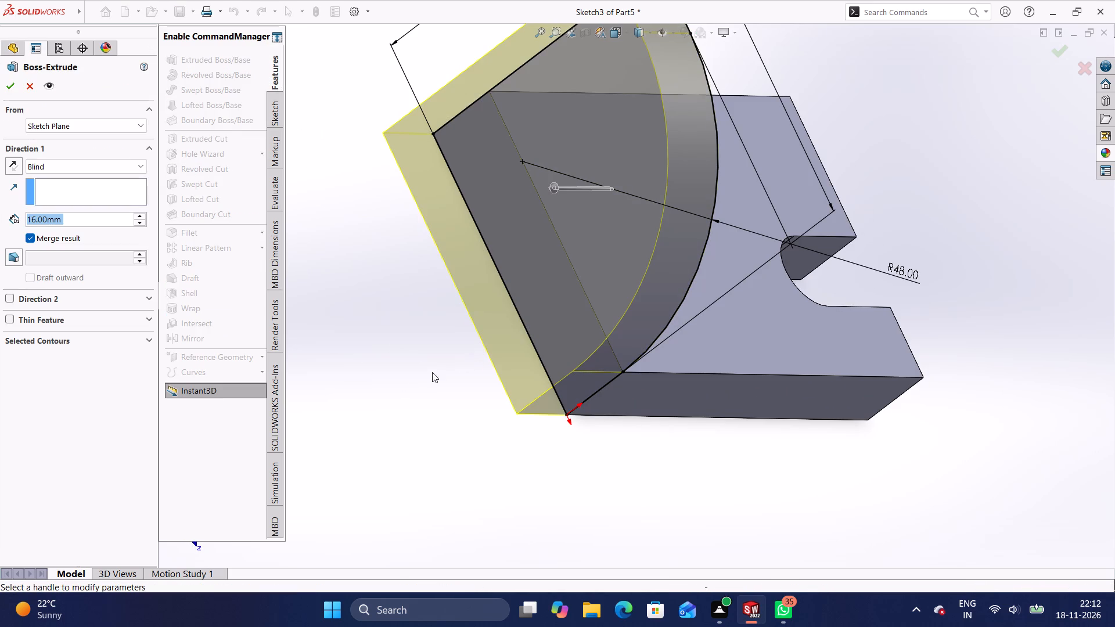
{"action": "left_click", "coordinate": [10, 158]}
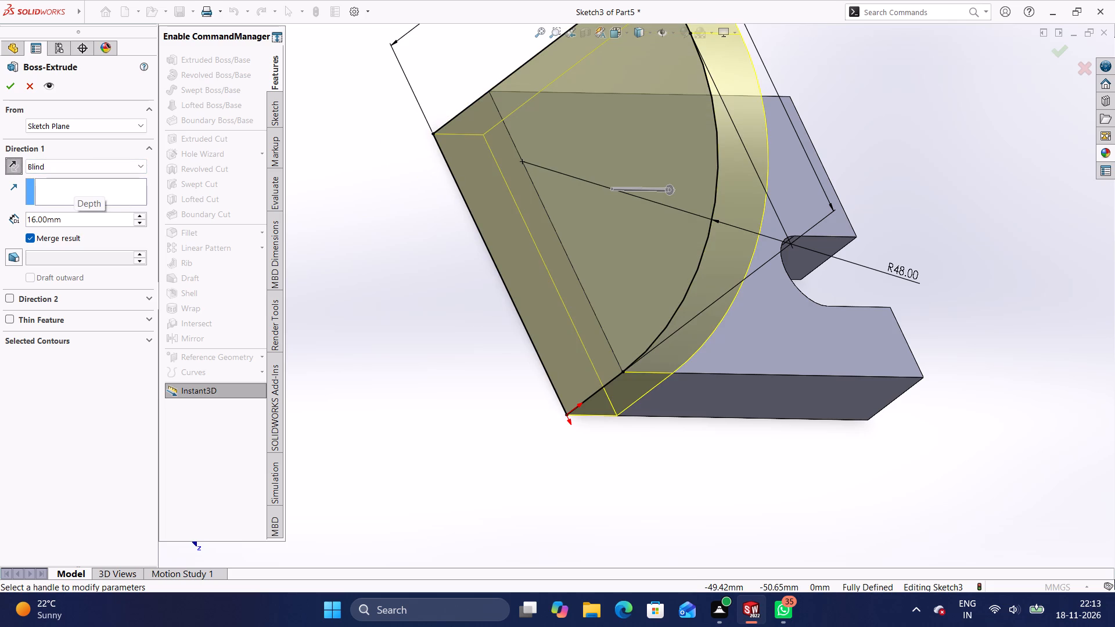
{"action": "left_click", "coordinate": [13, 87]}
Examine the upright plate and slotted base from several angles.
{"action": "middle_click_drag", "start_coordinate": [540, 517], "coordinate": [499, 509]}
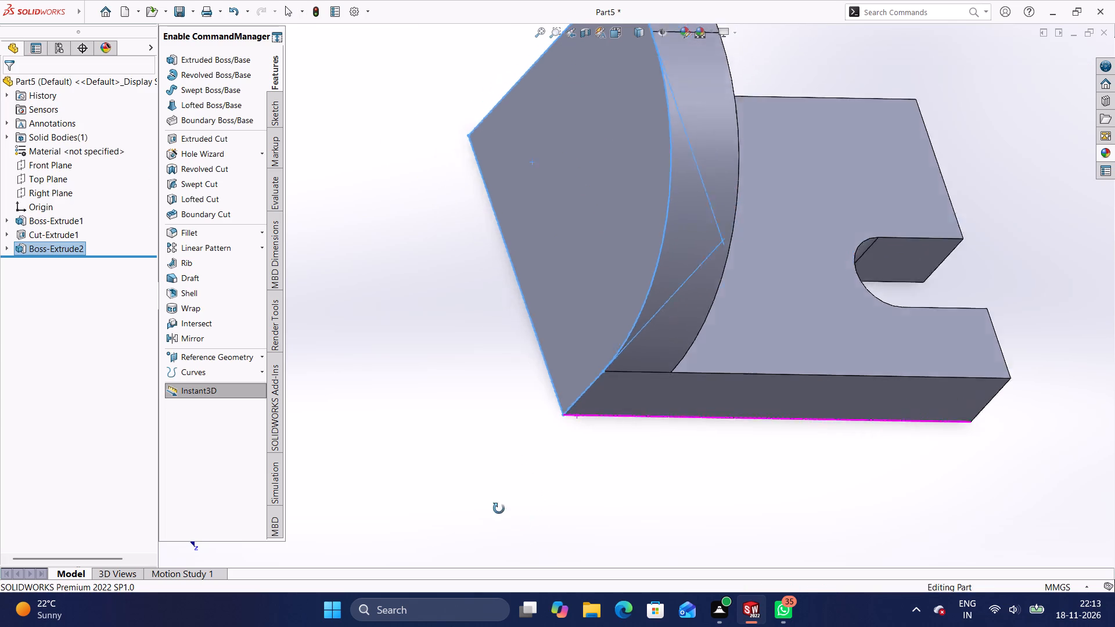
{"action": "middle_click_drag", "start_coordinate": [499, 509], "coordinate": [426, 434]}
{"action": "left_click", "coordinate": [423, 433]}
{"action": "middle_click_drag", "start_coordinate": [722, 595], "coordinate": [714, 581]}
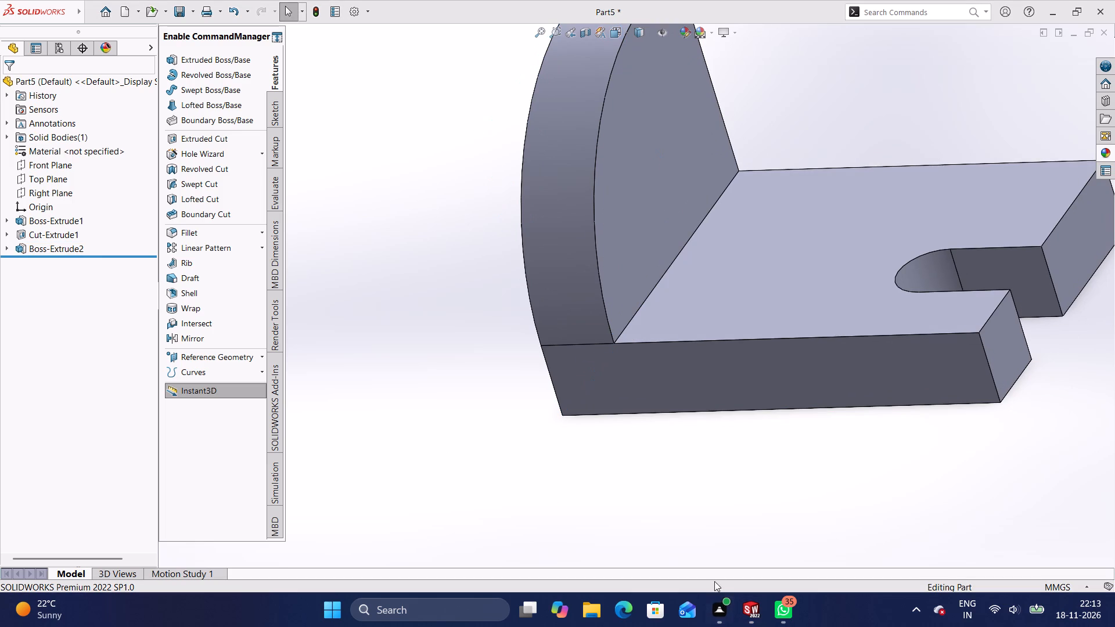
{"action": "middle_click_drag", "start_coordinate": [714, 581], "coordinate": [711, 534]}
{"action": "middle_click_drag", "start_coordinate": [713, 513], "coordinate": [719, 473]}
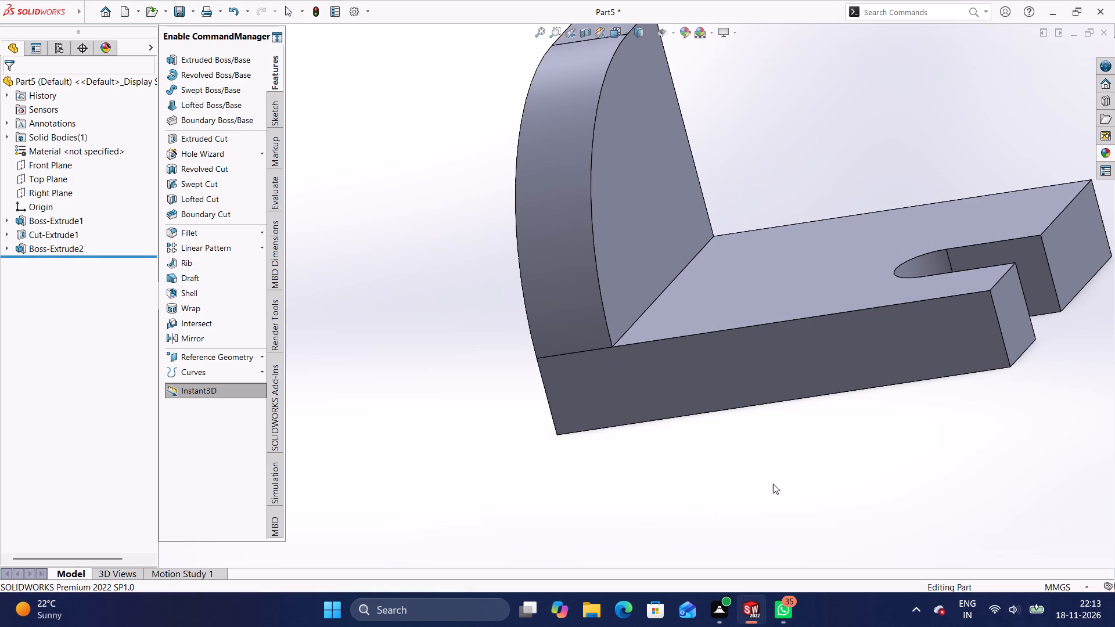
{"action": "scroll", "coordinate": [789, 478], "scroll_direction": "down", "scroll_amount": 2}
{"action": "scroll", "coordinate": [792, 478], "scroll_direction": "up", "scroll_amount": 5}
{"action": "middle_click_drag", "start_coordinate": [900, 322], "coordinate": [907, 337]}
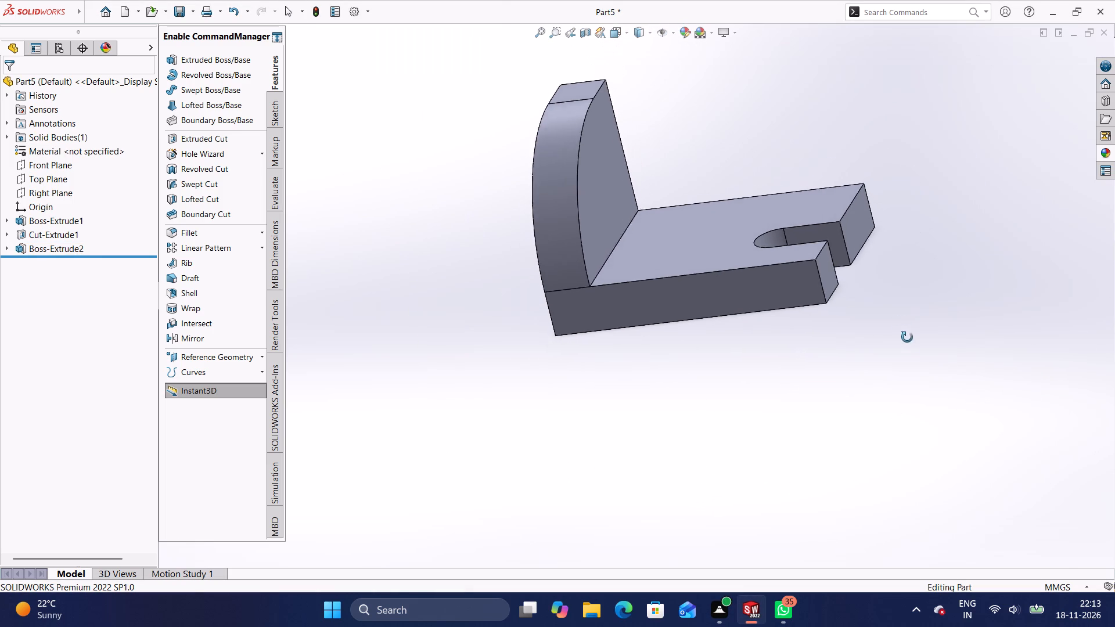
{"action": "middle_click_drag", "start_coordinate": [907, 337], "coordinate": [868, 389]}
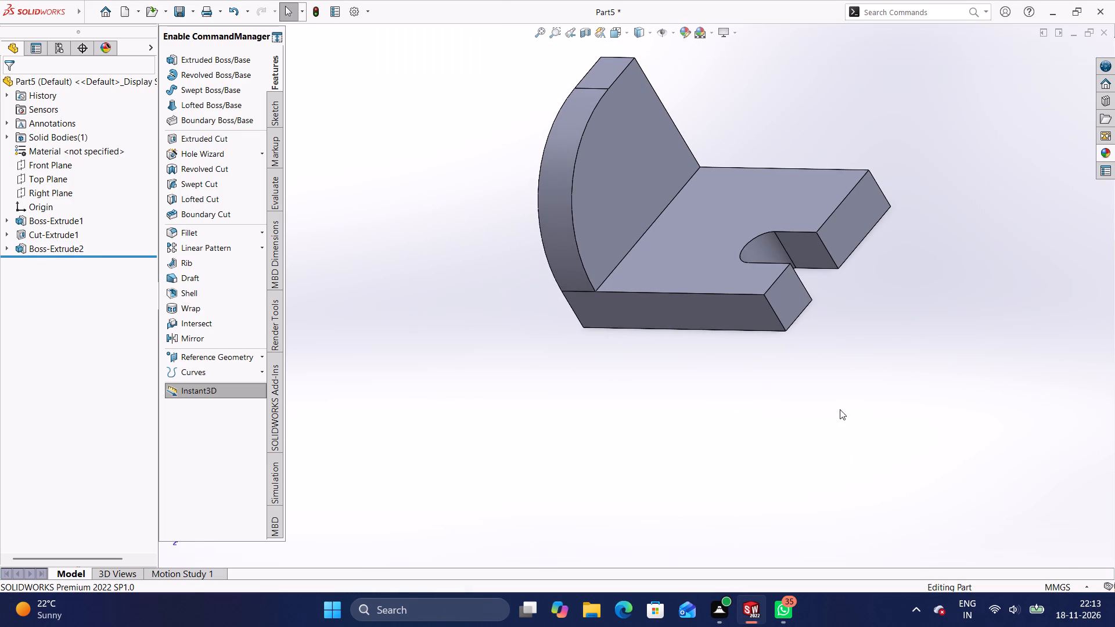
{"action": "middle_click_drag", "start_coordinate": [789, 419], "coordinate": [804, 431]}
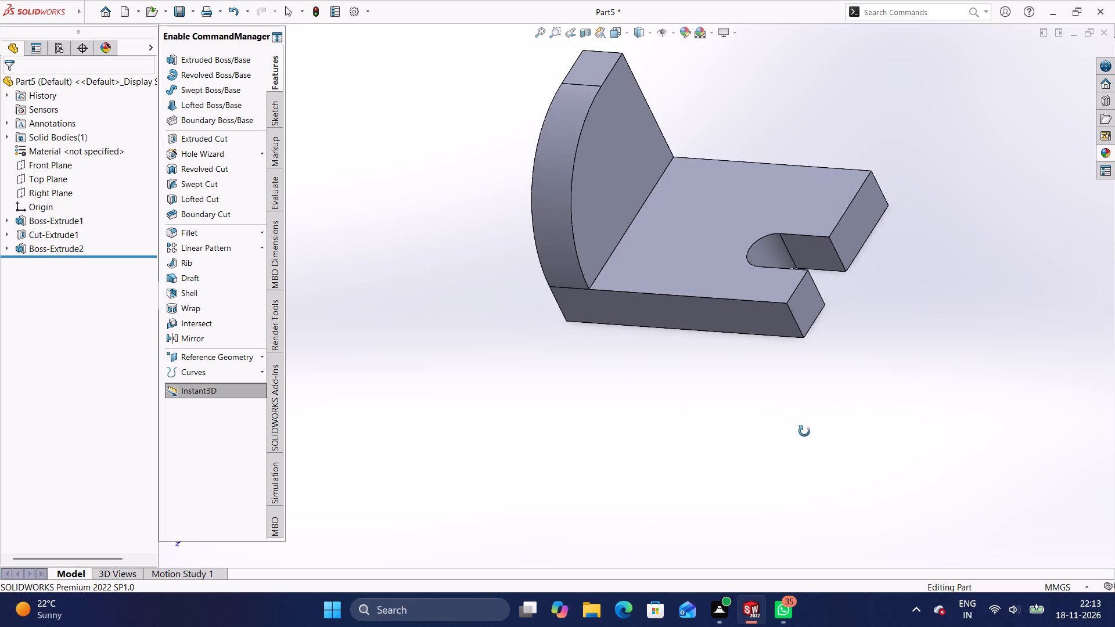
{"action": "middle_click_drag", "start_coordinate": [804, 431], "coordinate": [805, 431]}
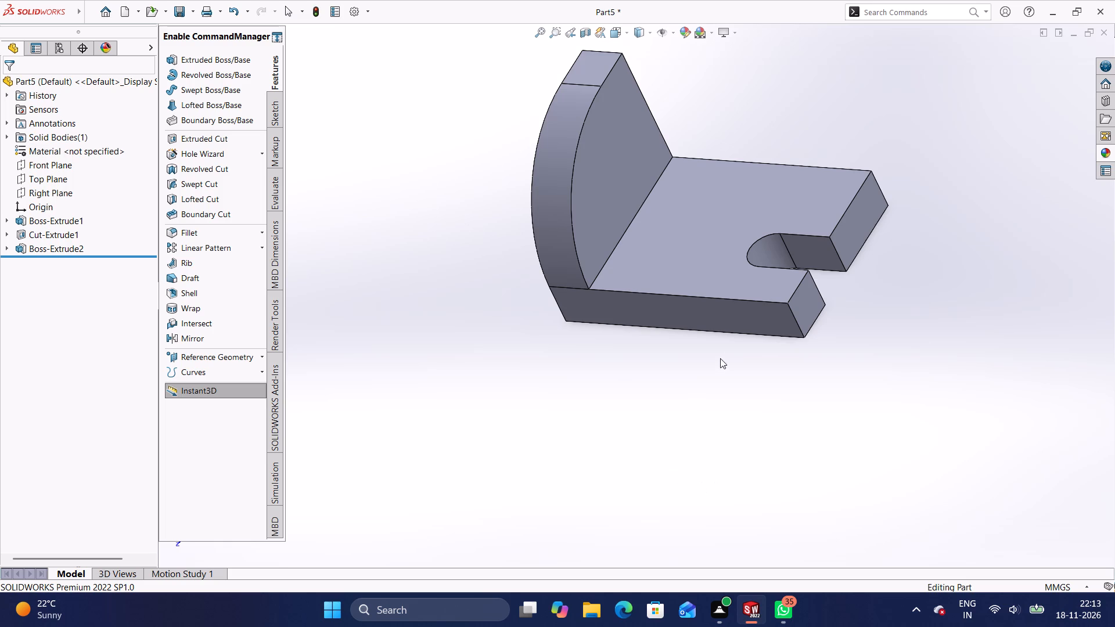
On the block's top face, sketch a corner rectangle about 40 x 30 mm from the upright's inner corner on the long edge away from the origin.
{"action": "left_click", "coordinate": [713, 243]}
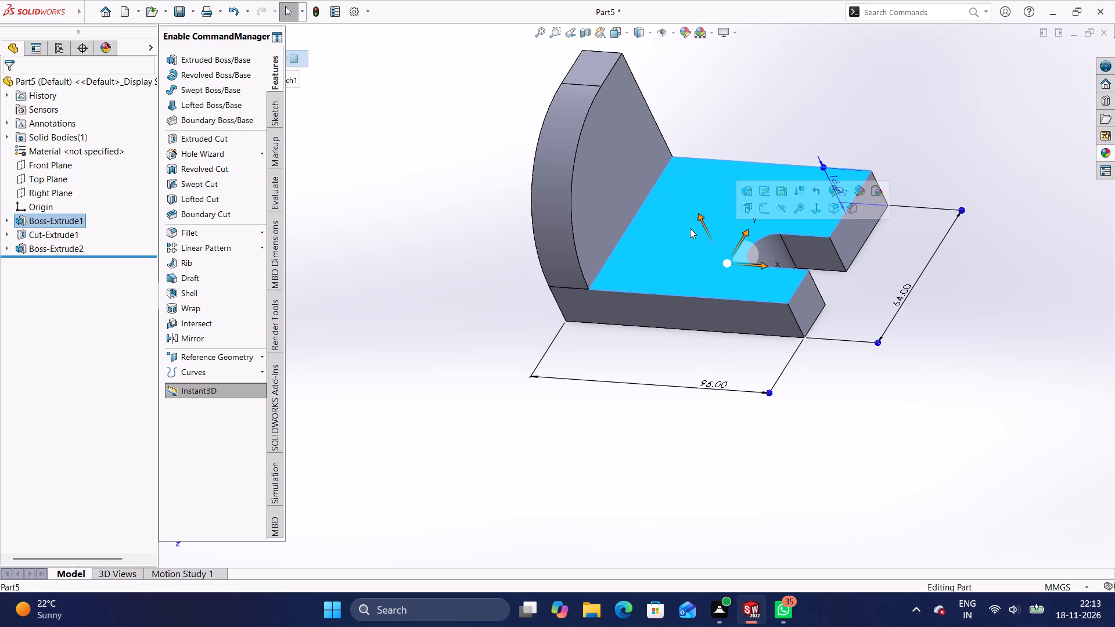
{"action": "left_click", "coordinate": [768, 206]}
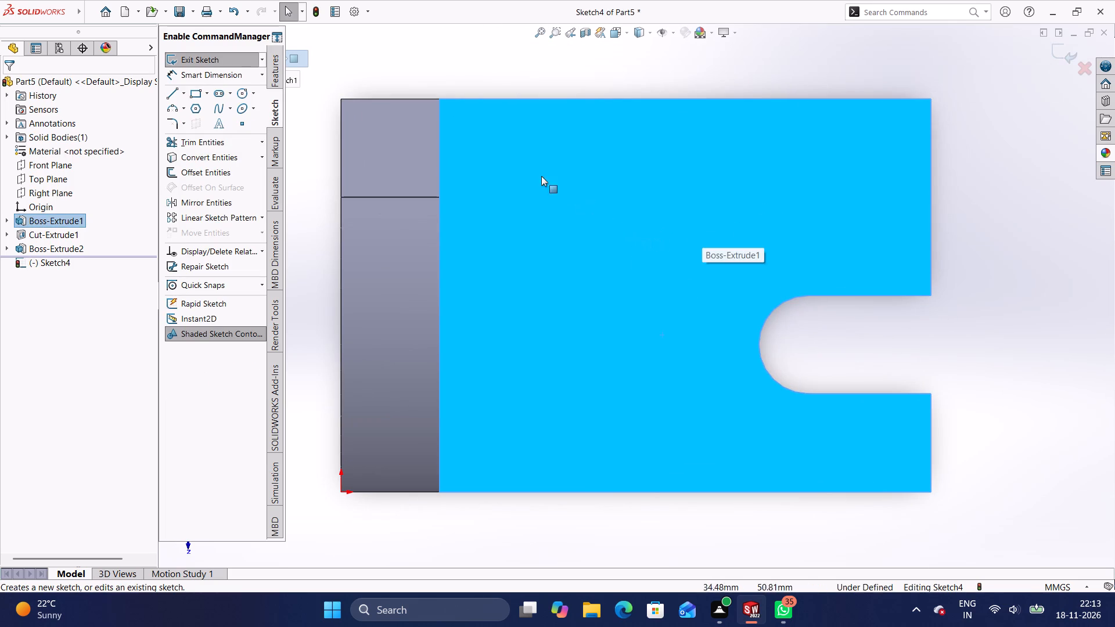
{"action": "left_click", "coordinate": [195, 91]}
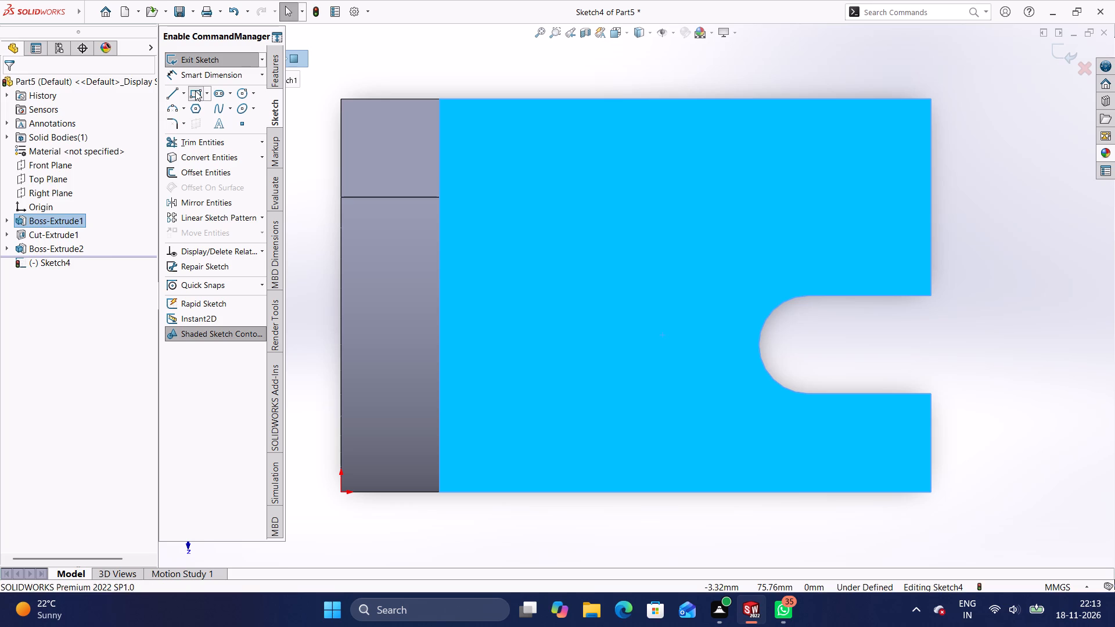
{"action": "left_click", "coordinate": [439, 98]}
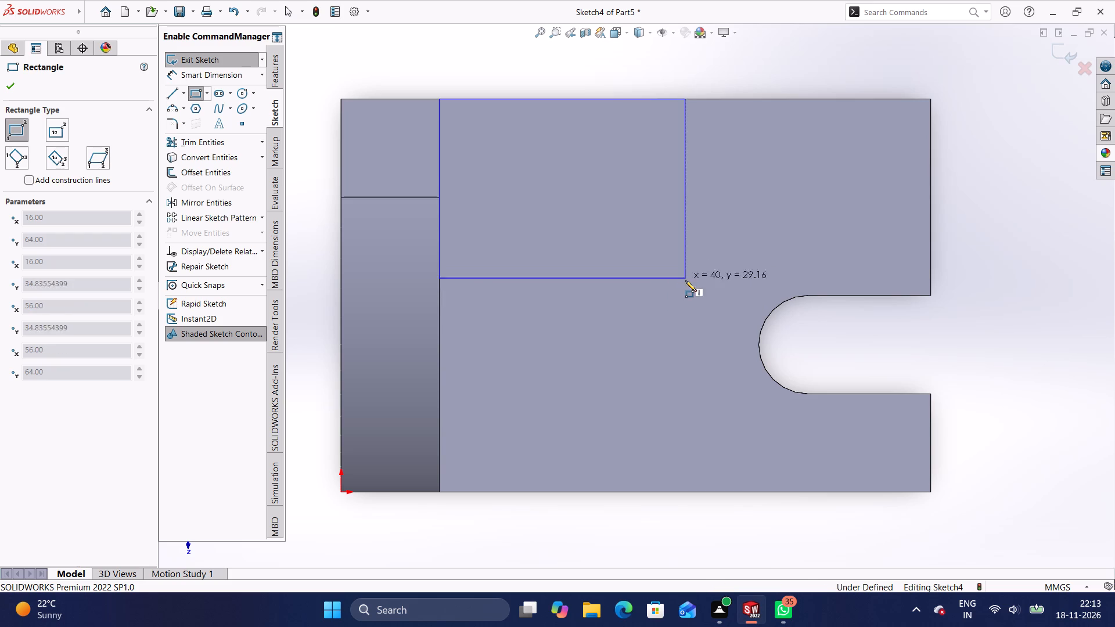
{"action": "left_click", "coordinate": [687, 284]}
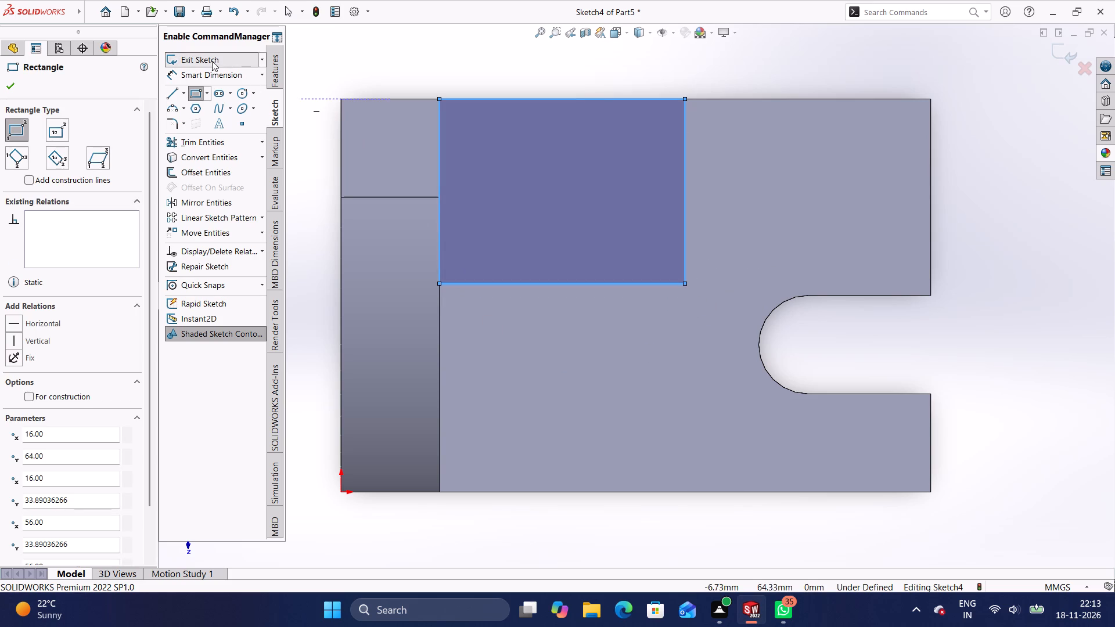
Dimension the rectangle's side parallel to the block's long edges to 40 mm.
{"action": "left_click", "coordinate": [225, 76]}
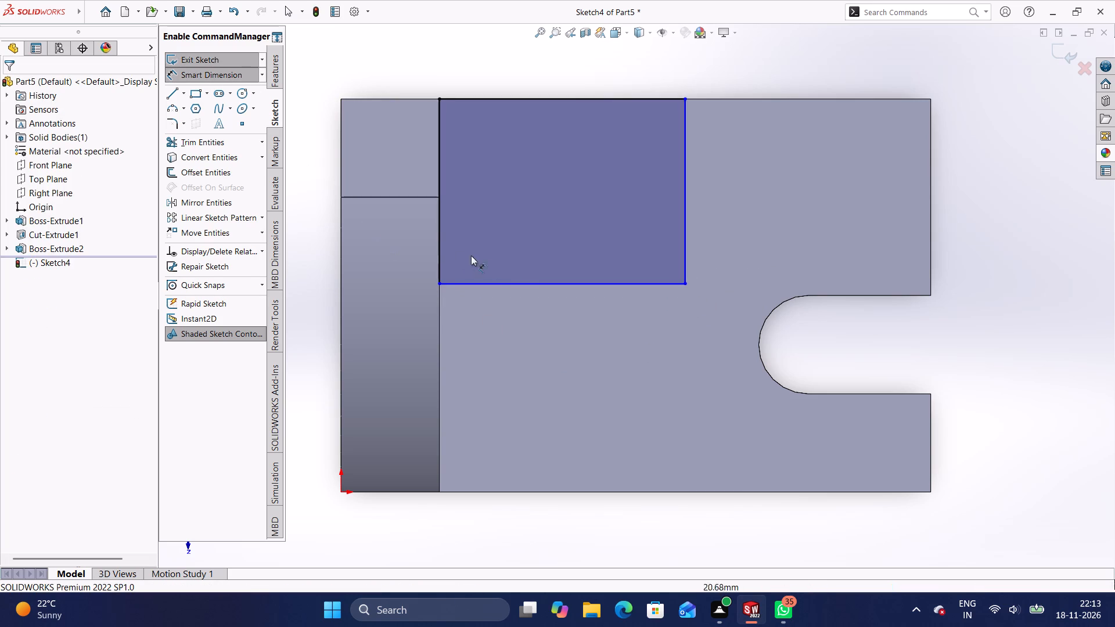
{"action": "left_click", "coordinate": [533, 283]}
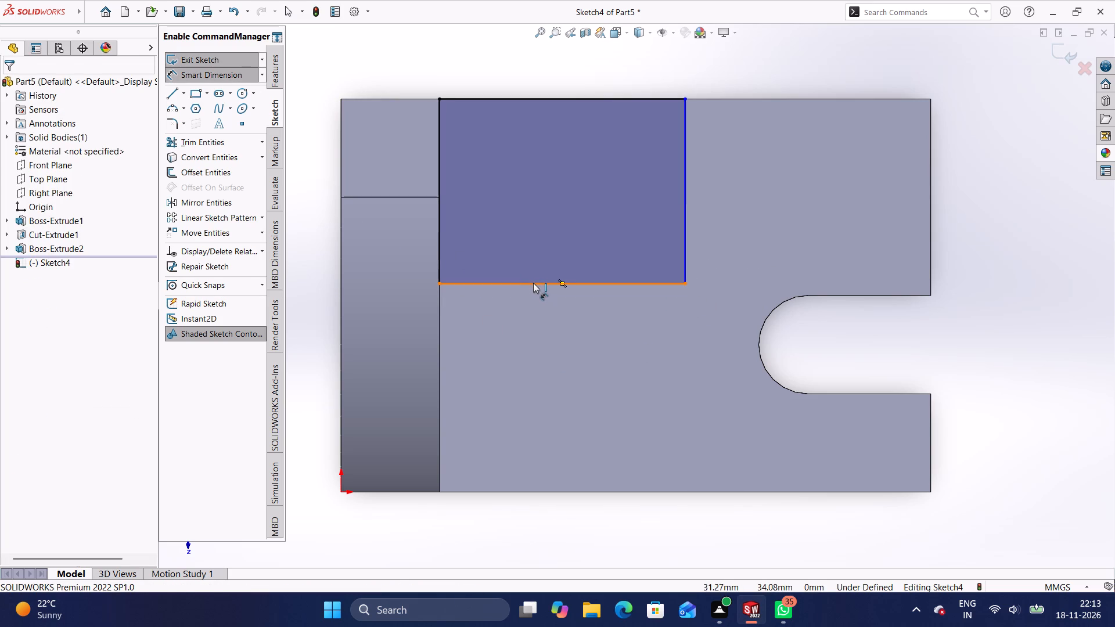
{"action": "left_click", "coordinate": [539, 388]}
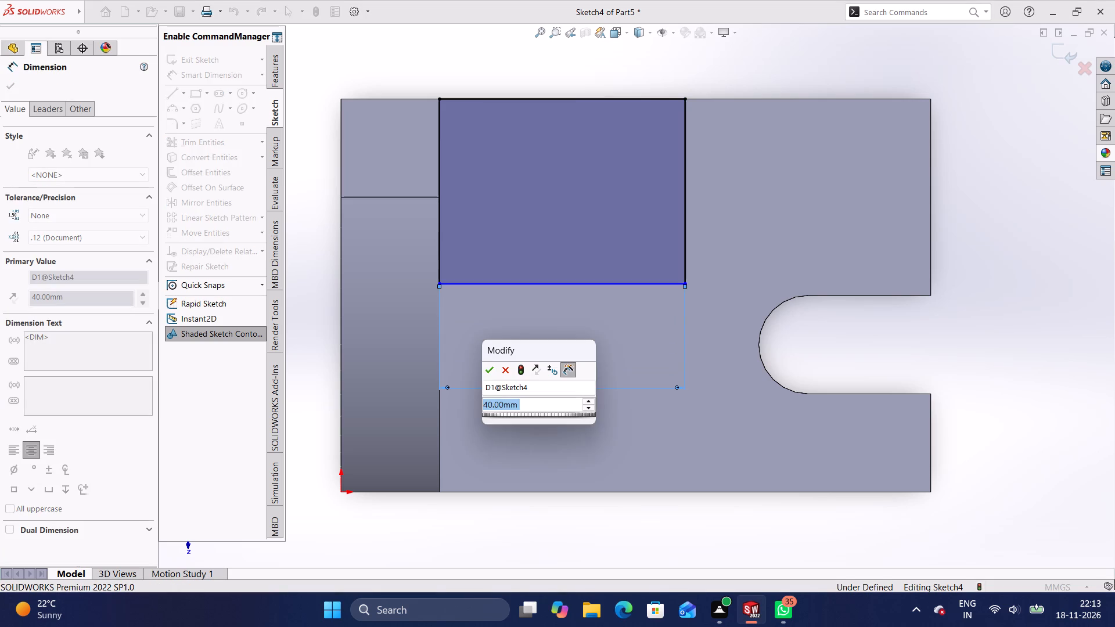
{"action": "left_click", "coordinate": [485, 376]}
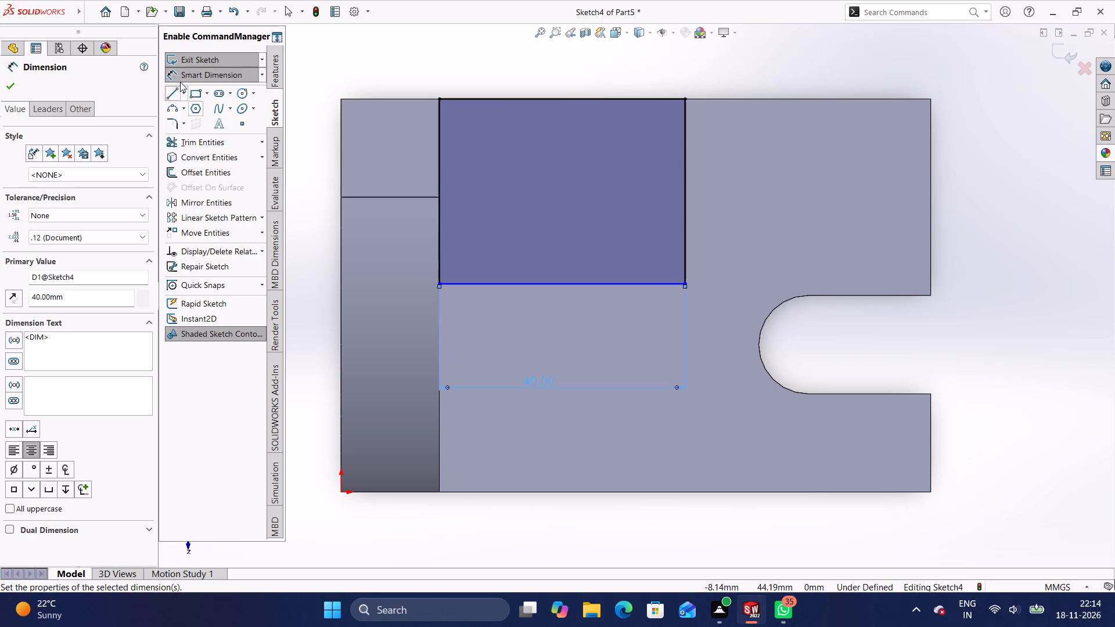
Dimension the distance from the rectangle's 40 mm side to the block's long edge on the origin side as 22 mm.
{"action": "left_click", "coordinate": [201, 74]}
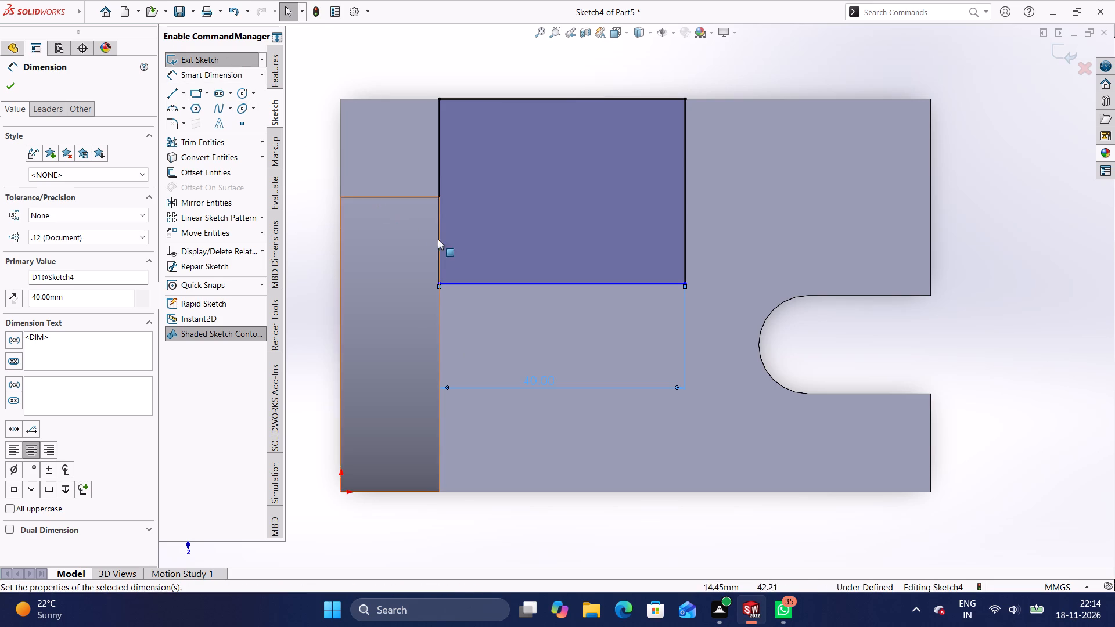
{"action": "left_click", "coordinate": [551, 283]}
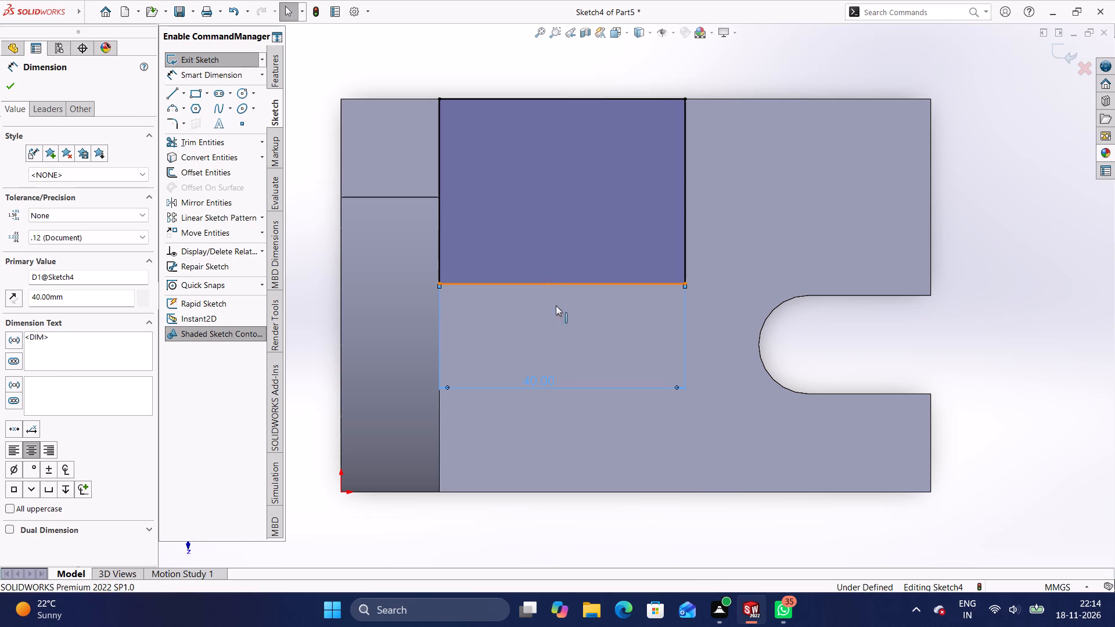
{"action": "left_click", "coordinate": [549, 492]}
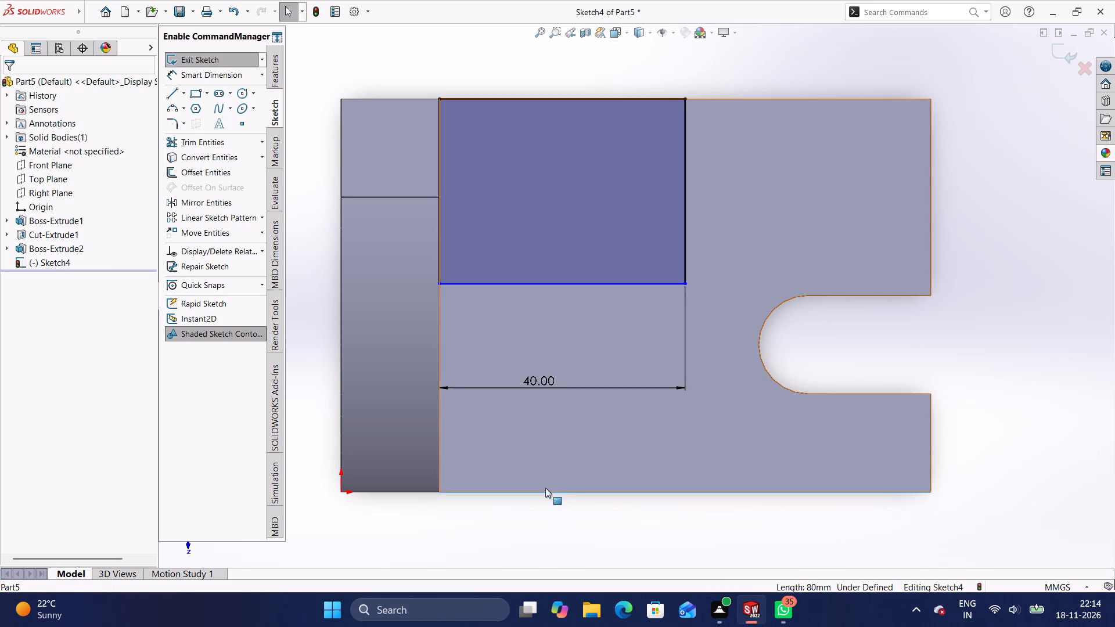
{"action": "left_click", "coordinate": [229, 73]}
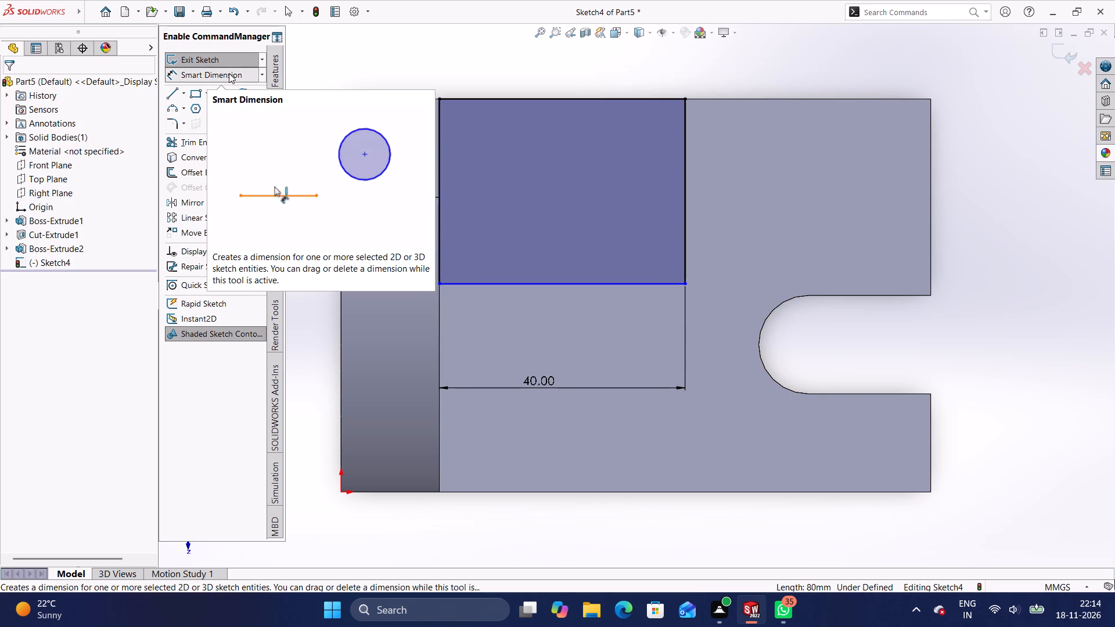
{"action": "left_click", "coordinate": [229, 73]}
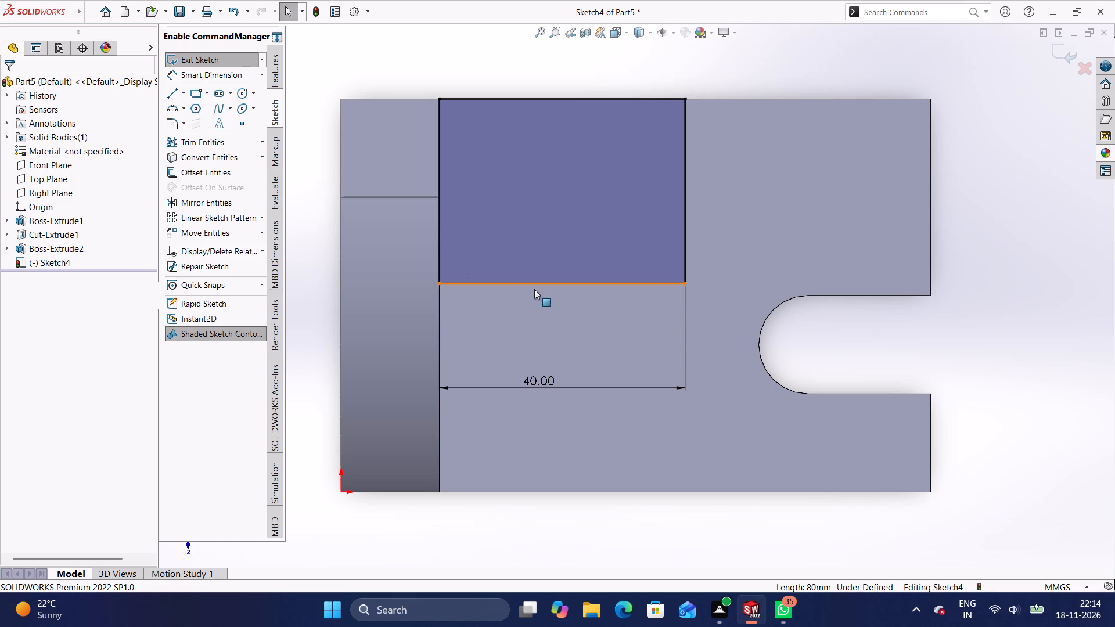
{"action": "left_click", "coordinate": [235, 75]}
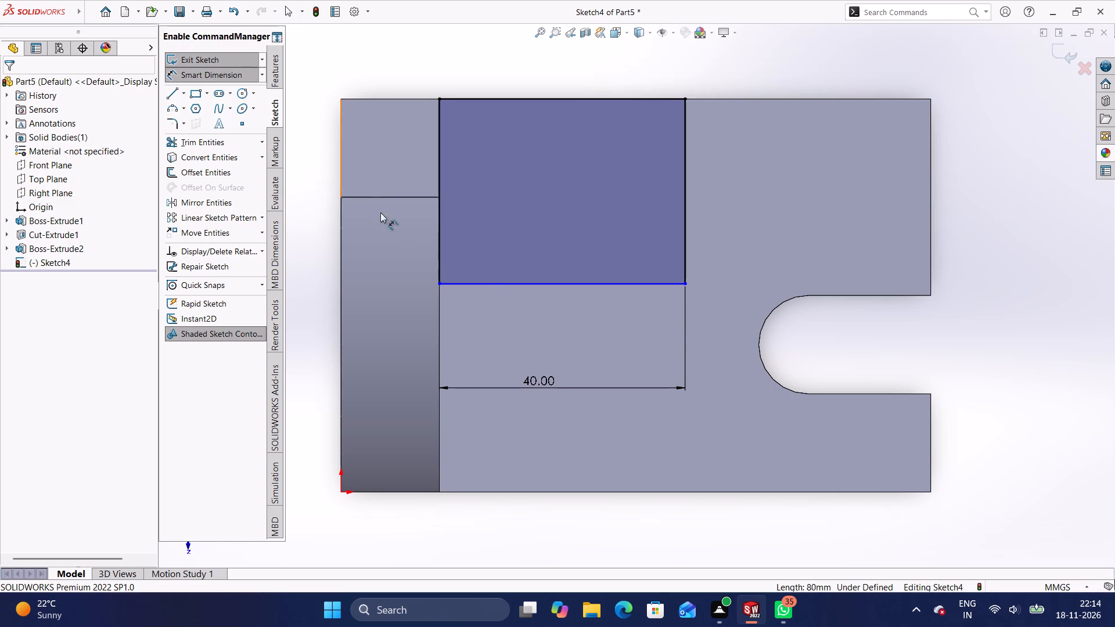
{"action": "left_click", "coordinate": [571, 283]}
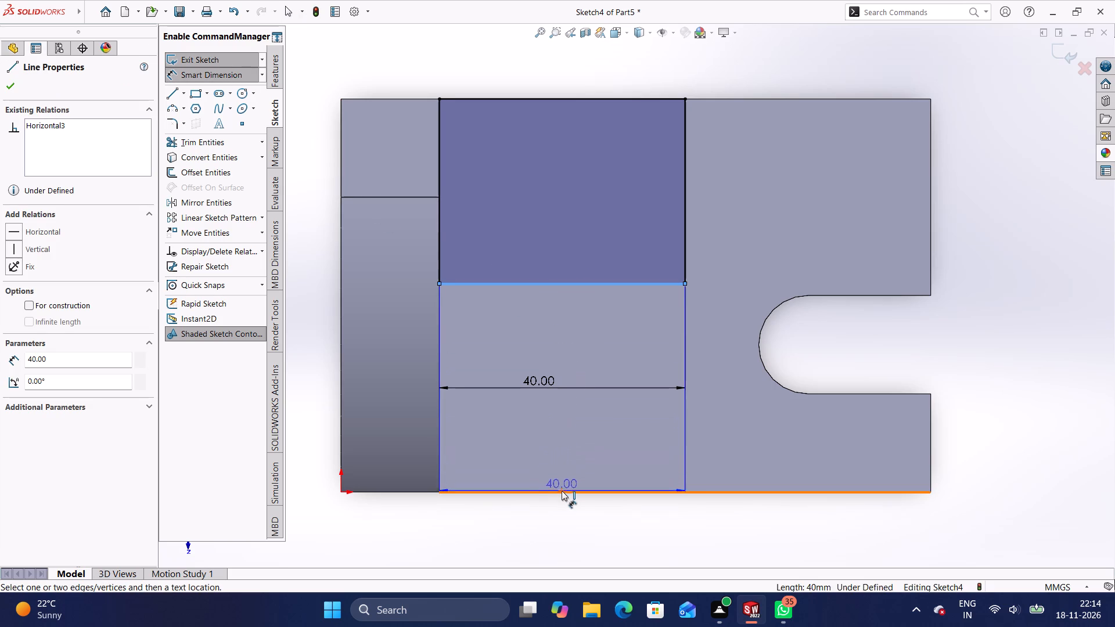
{"action": "left_click", "coordinate": [563, 492]}
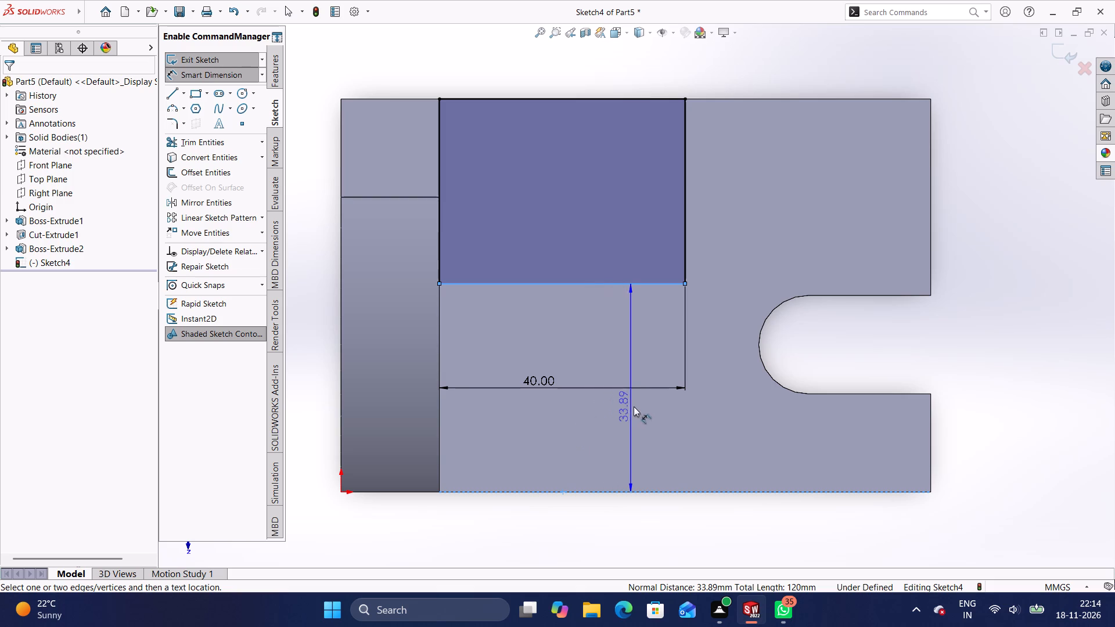
{"action": "left_click", "coordinate": [729, 406]}
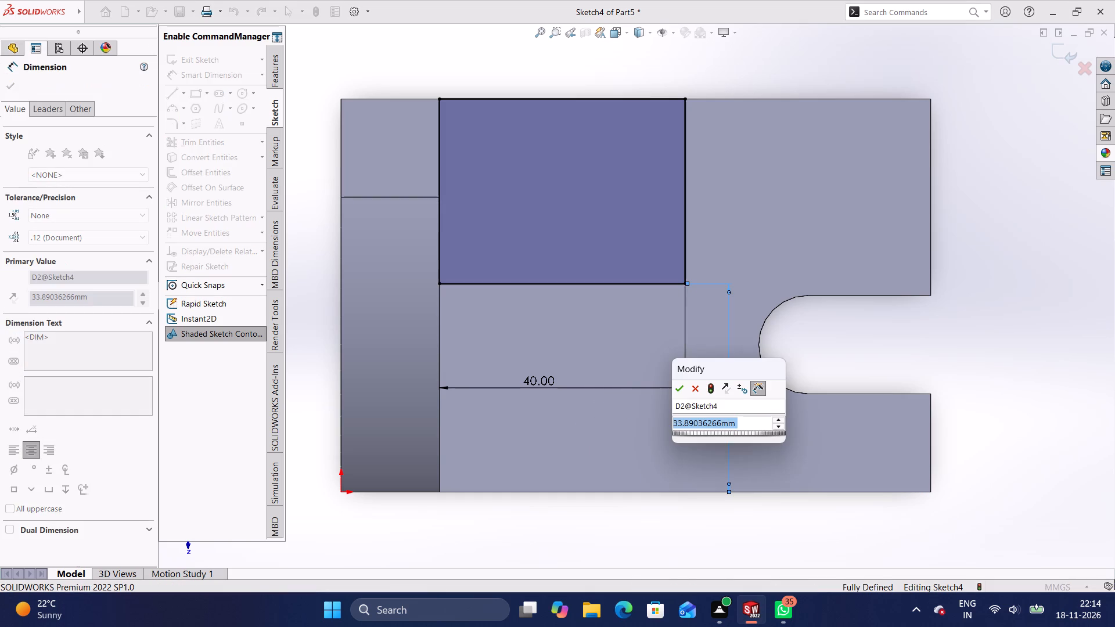
{"action": "key", "text": "BackSpace"}
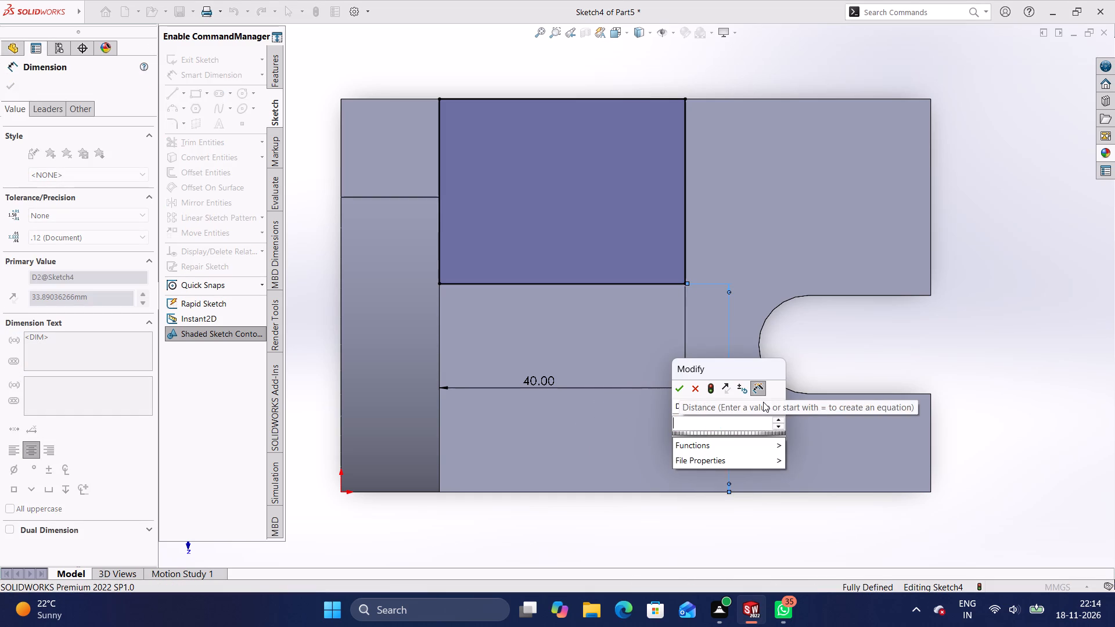
{"action": "key", "text": "2"}
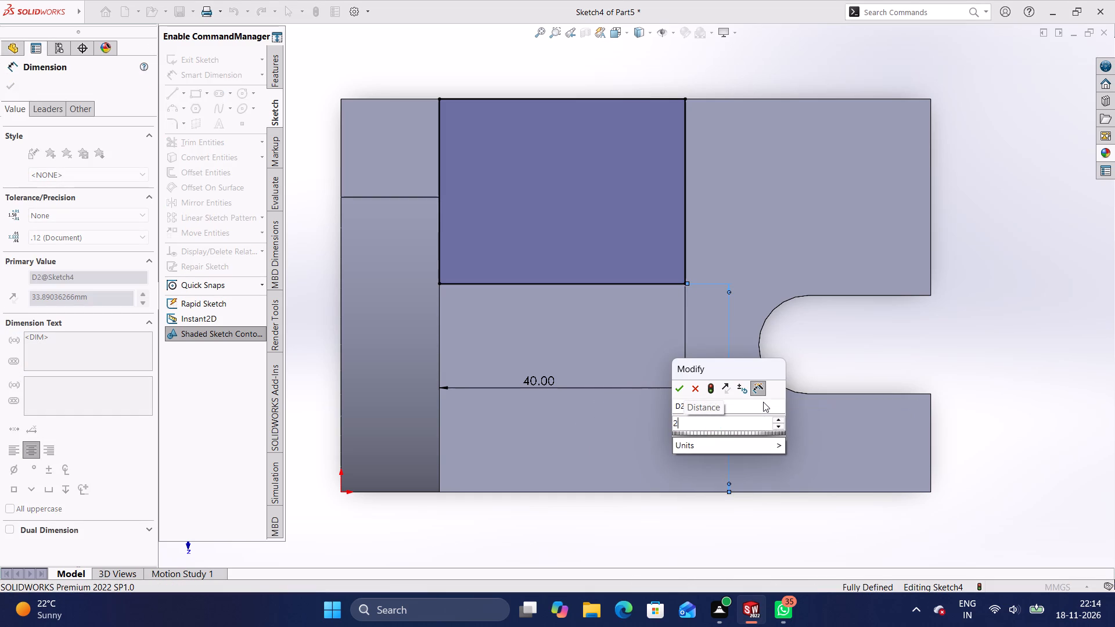
{"action": "key", "text": "2"}
{"action": "key", "text": "Return"}
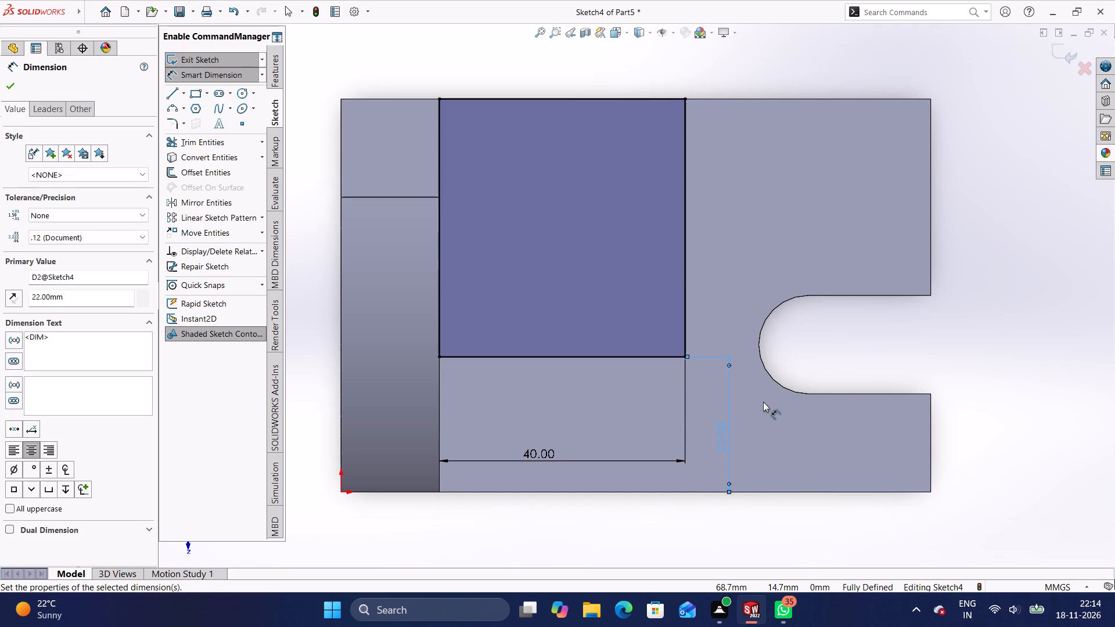
{"action": "left_click", "coordinate": [763, 402]}
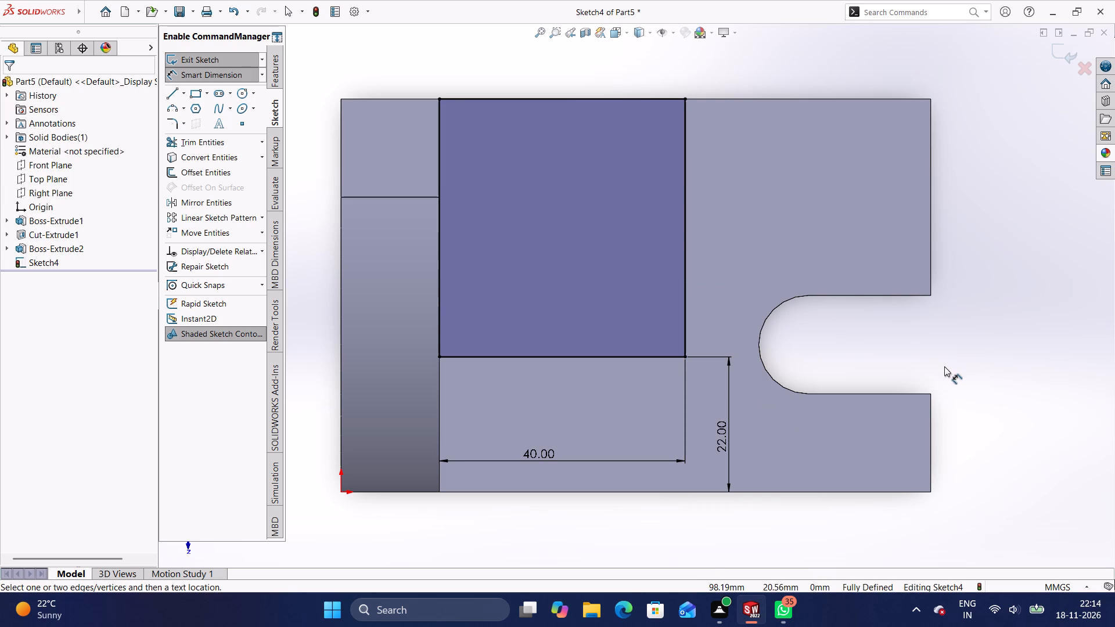
Extrude the 40 mm rectangle upward from the block's top face to a blind depth of 28 mm, merged with the body.
{"action": "middle_click_drag", "start_coordinate": [1017, 464], "coordinate": [988, 403]}
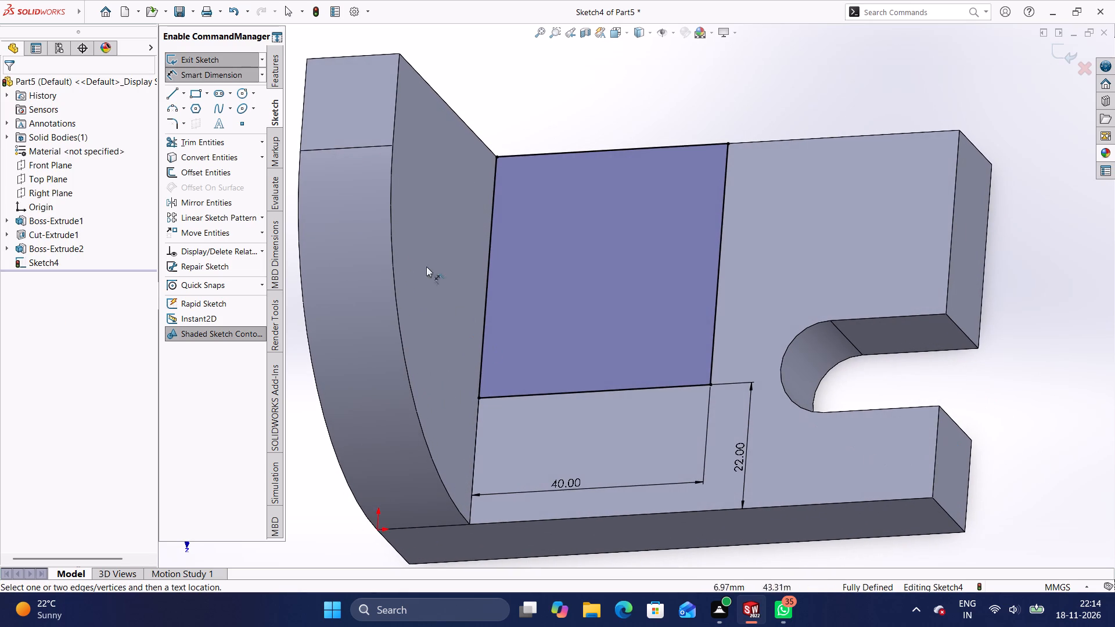
{"action": "left_click", "coordinate": [274, 72]}
{"action": "left_click", "coordinate": [243, 65]}
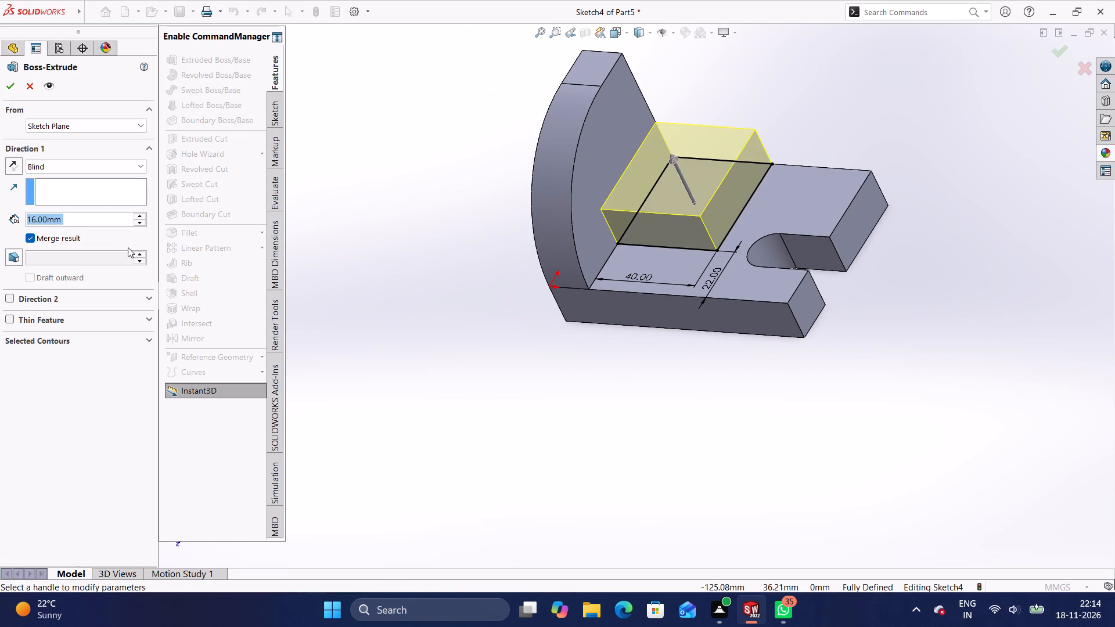
{"action": "left_click", "coordinate": [70, 218]}
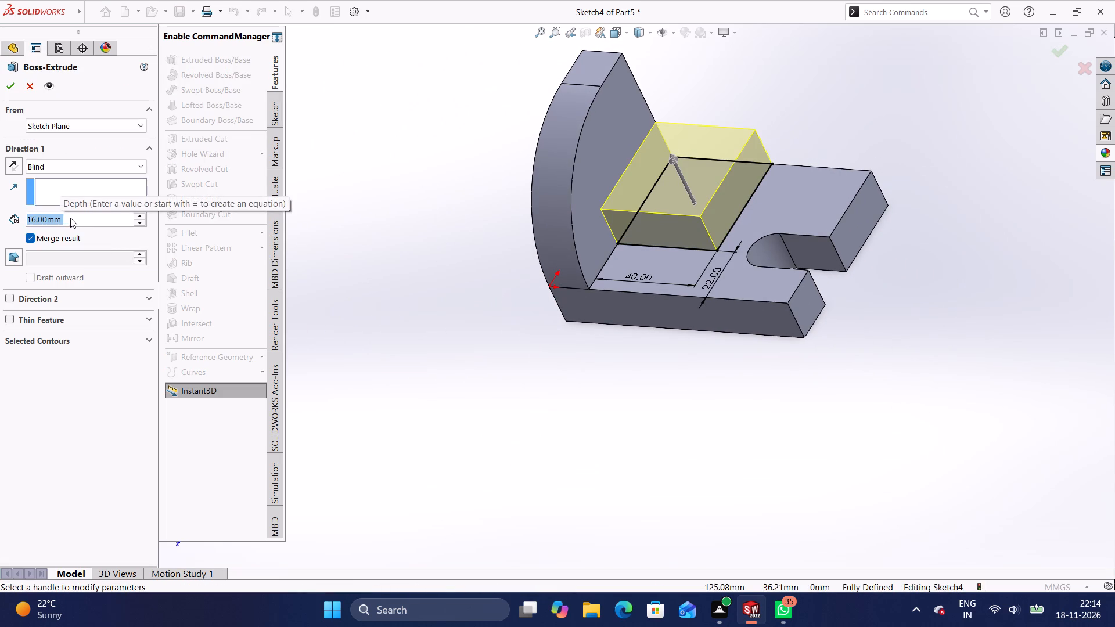
{"action": "key", "text": "BackSpace"}
{"action": "key", "text": "BackSpace"}
{"action": "key", "text": "BackSpace"}
{"action": "key", "text": "BackSpace"}
{"action": "key", "text": "BackSpace"}
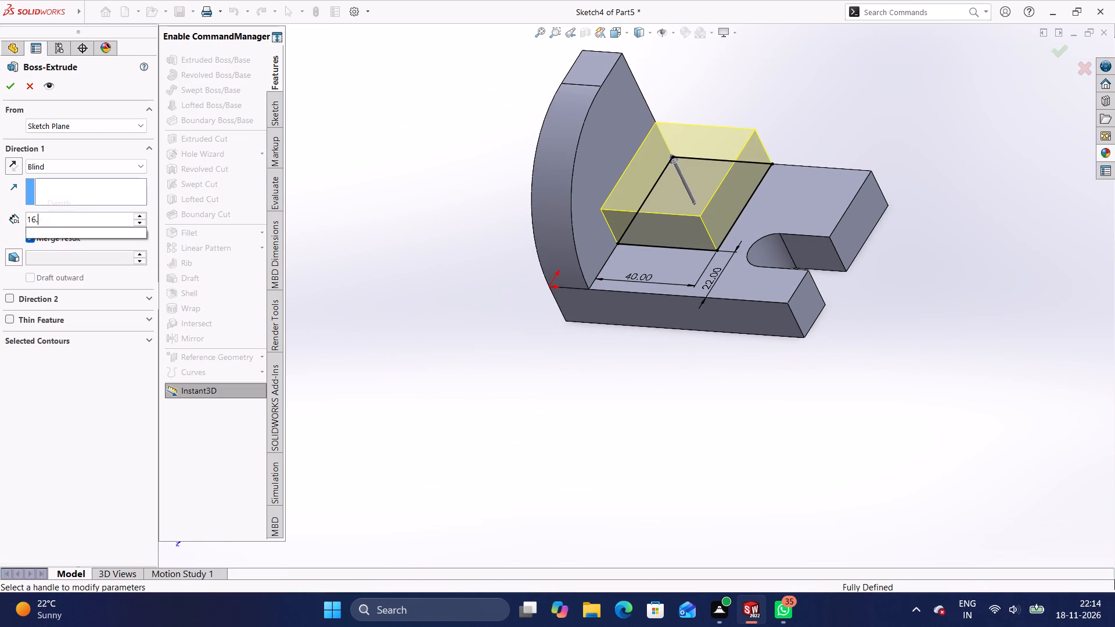
{"action": "key", "text": "BackSpace"}
{"action": "key", "text": "BackSpace"}
{"action": "key", "text": "BackSpace"}
{"action": "key", "text": "BackSpace"}
{"action": "type", "text": "28"}
{"action": "key", "text": "Return"}
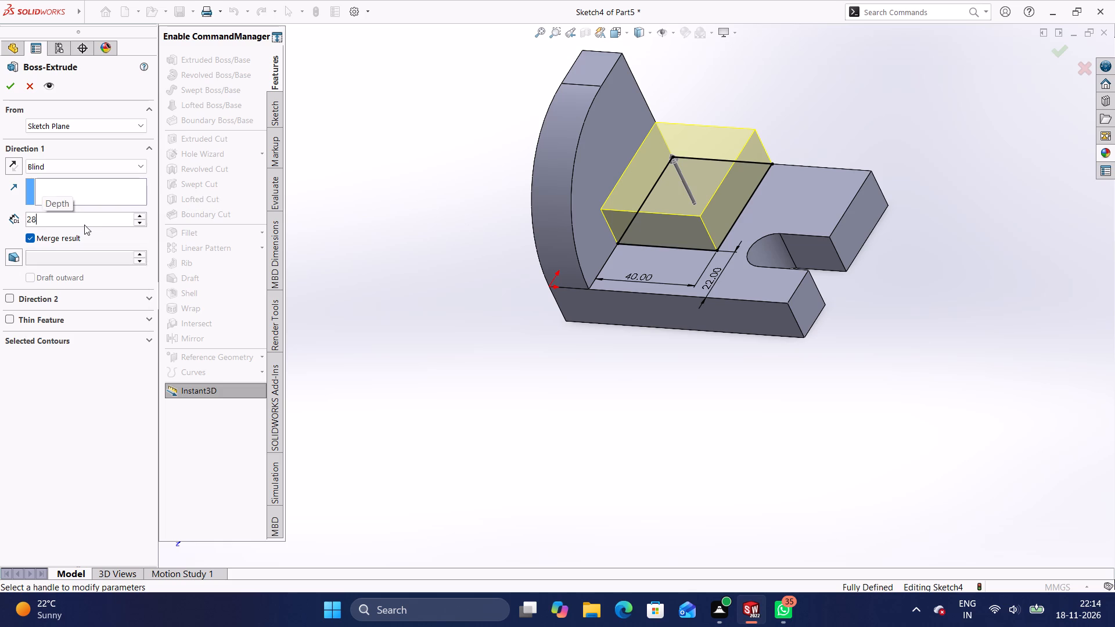
{"action": "left_click", "coordinate": [465, 409]}
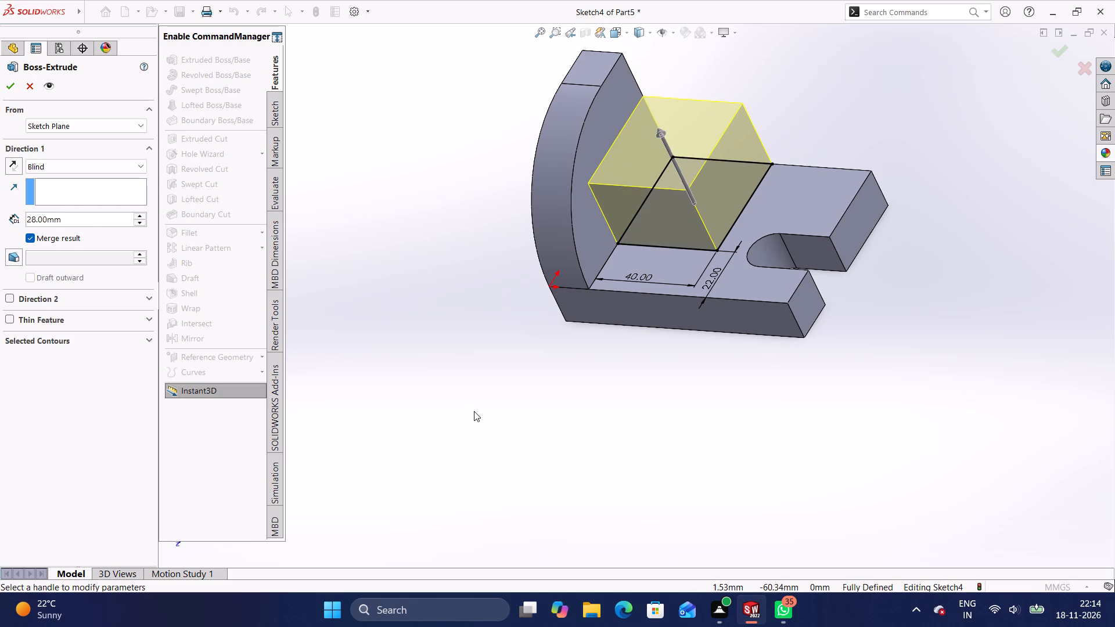
{"action": "left_click", "coordinate": [11, 96]}
{"action": "left_click", "coordinate": [11, 92]}
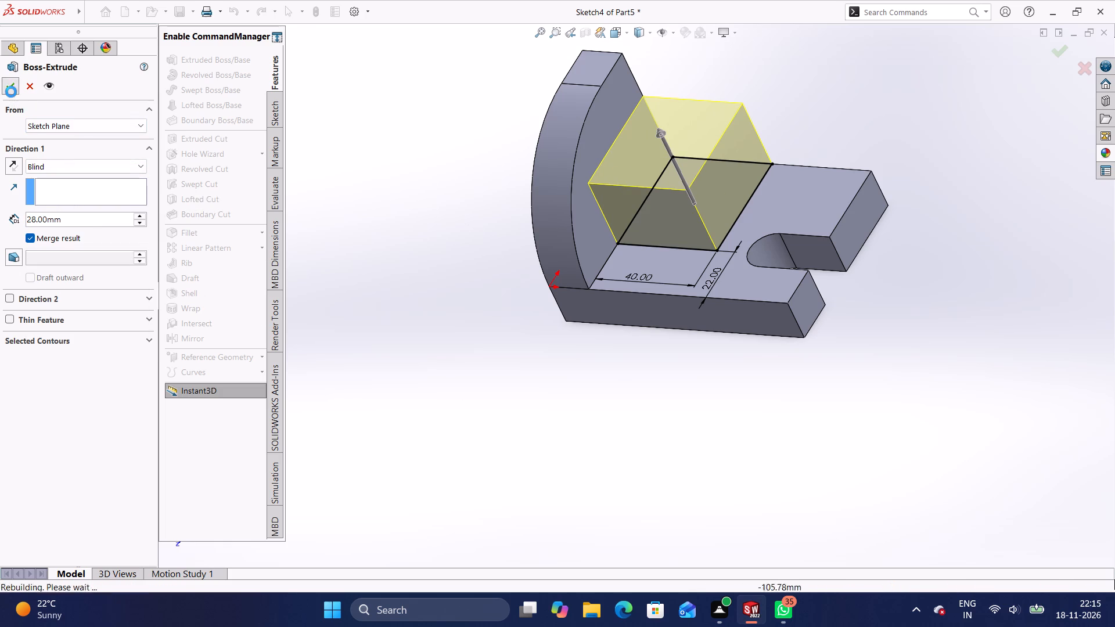
{"action": "left_click", "coordinate": [427, 365]}
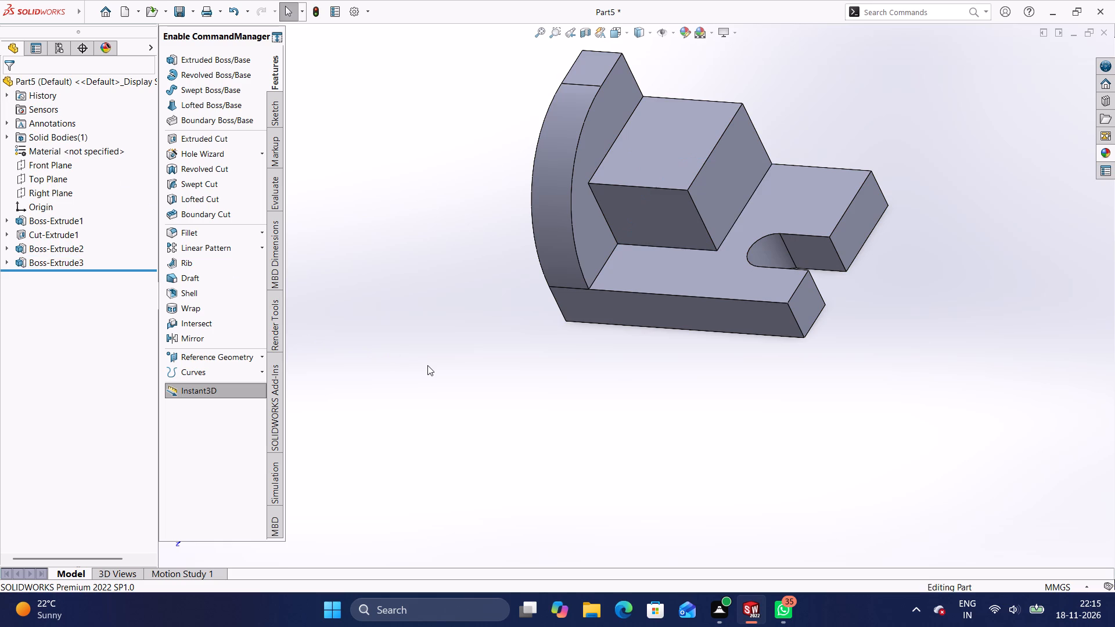
On the boss's side face nearest the origin-side long edge, sketch a circle about 15 mm in diameter centred on the top edge's midpoint.
{"action": "middle_click_drag", "start_coordinate": [496, 393], "coordinate": [529, 349]}
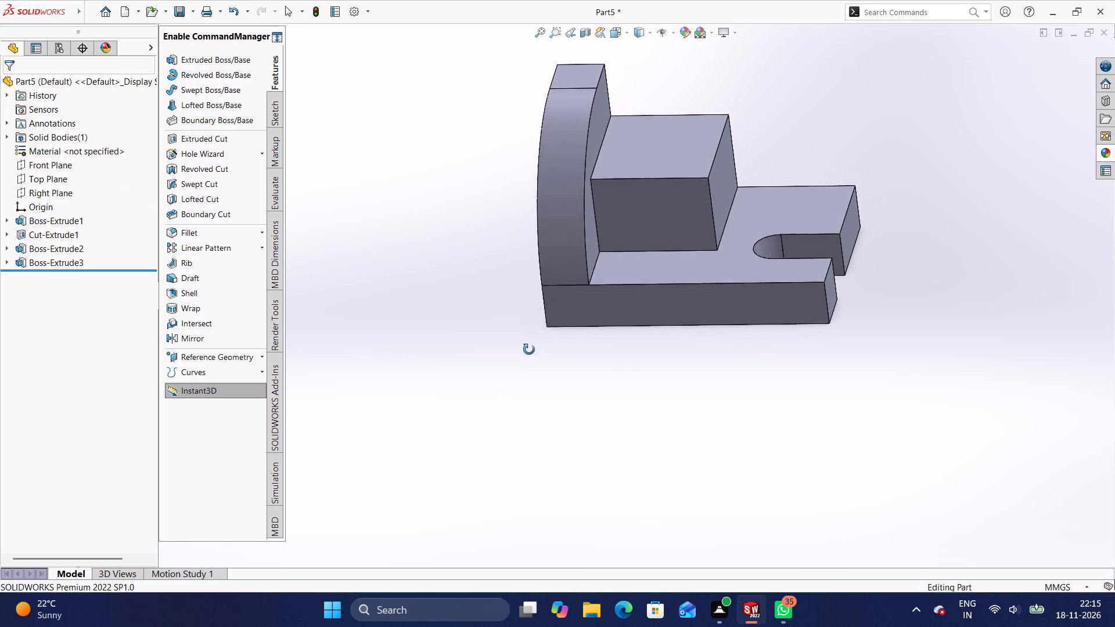
{"action": "middle_click_drag", "start_coordinate": [529, 349], "coordinate": [537, 323]}
{"action": "middle_click", "coordinate": [711, 96]}
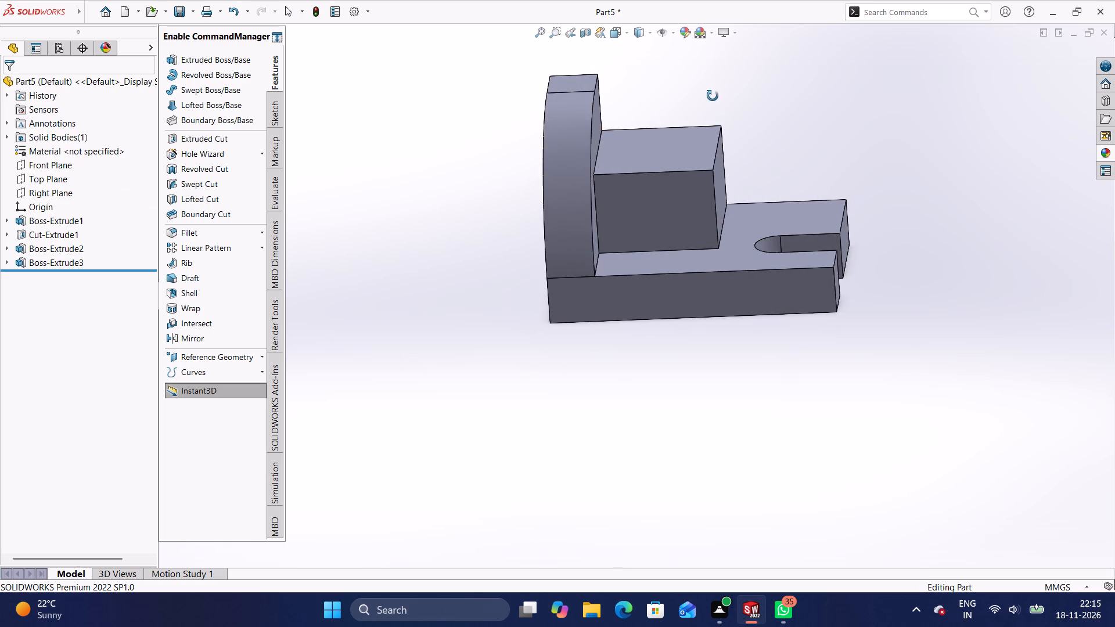
{"action": "middle_click_drag", "start_coordinate": [653, 389], "coordinate": [650, 387]}
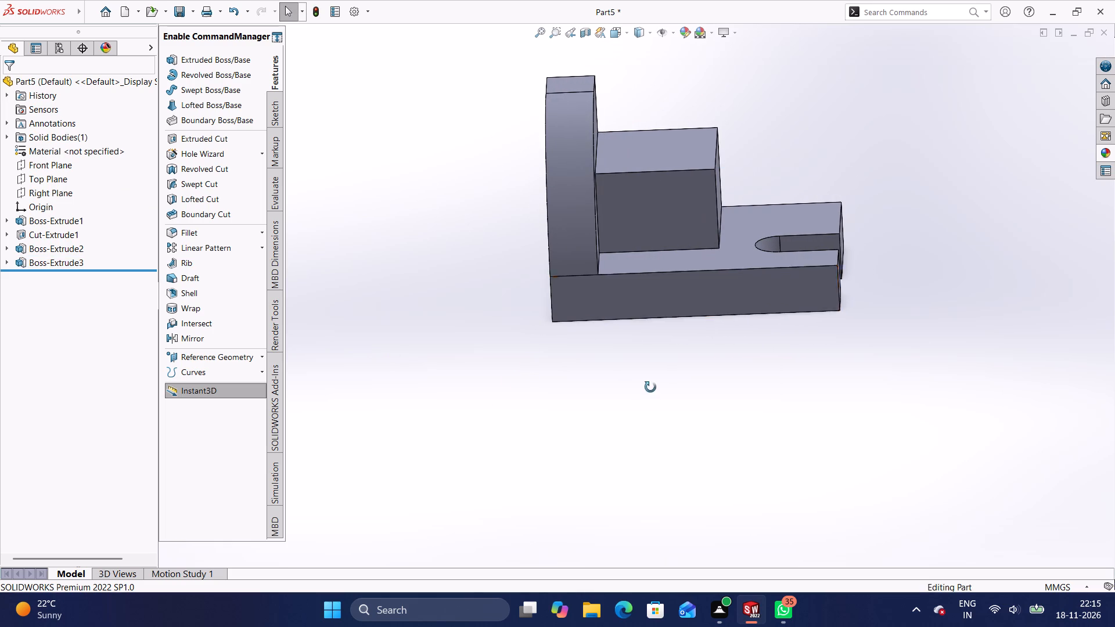
{"action": "middle_click_drag", "start_coordinate": [650, 387], "coordinate": [643, 361]}
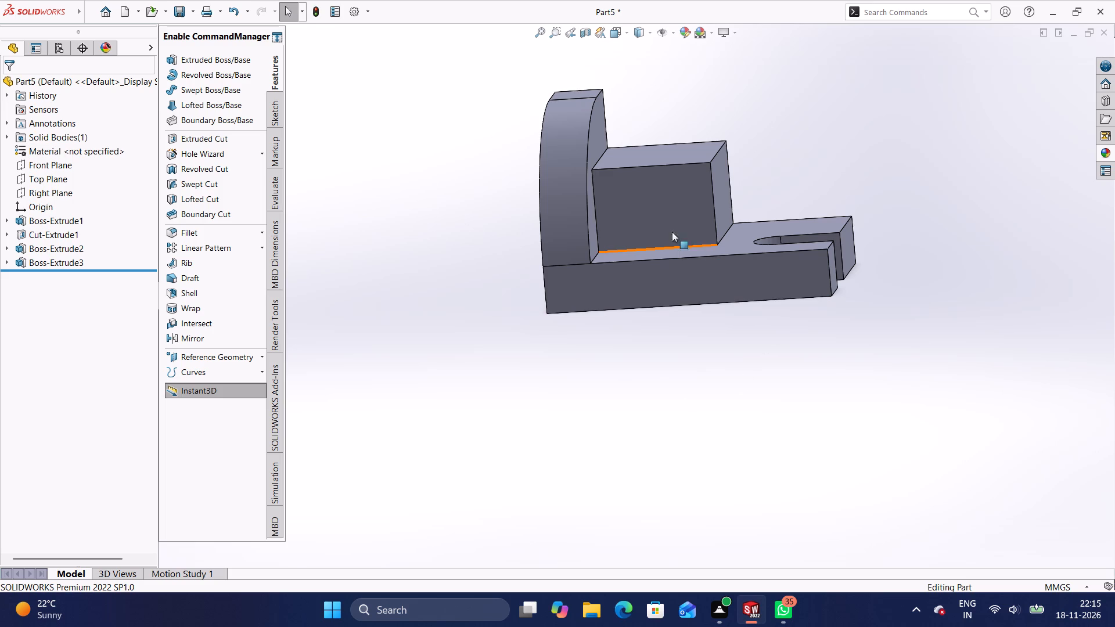
{"action": "left_click", "coordinate": [649, 207]}
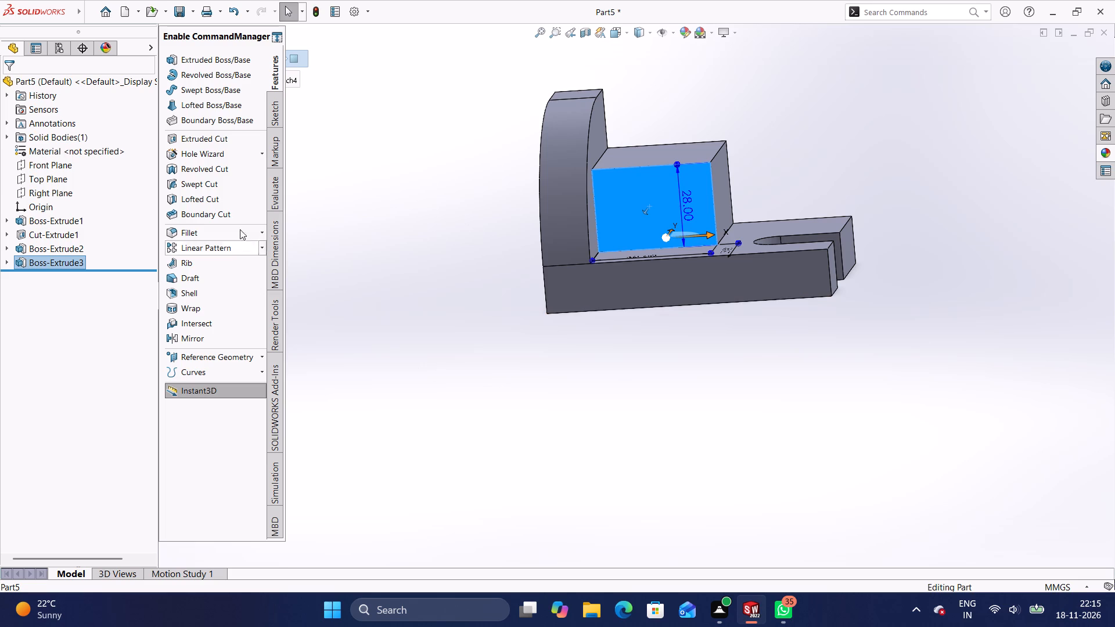
{"action": "left_click", "coordinate": [274, 113]}
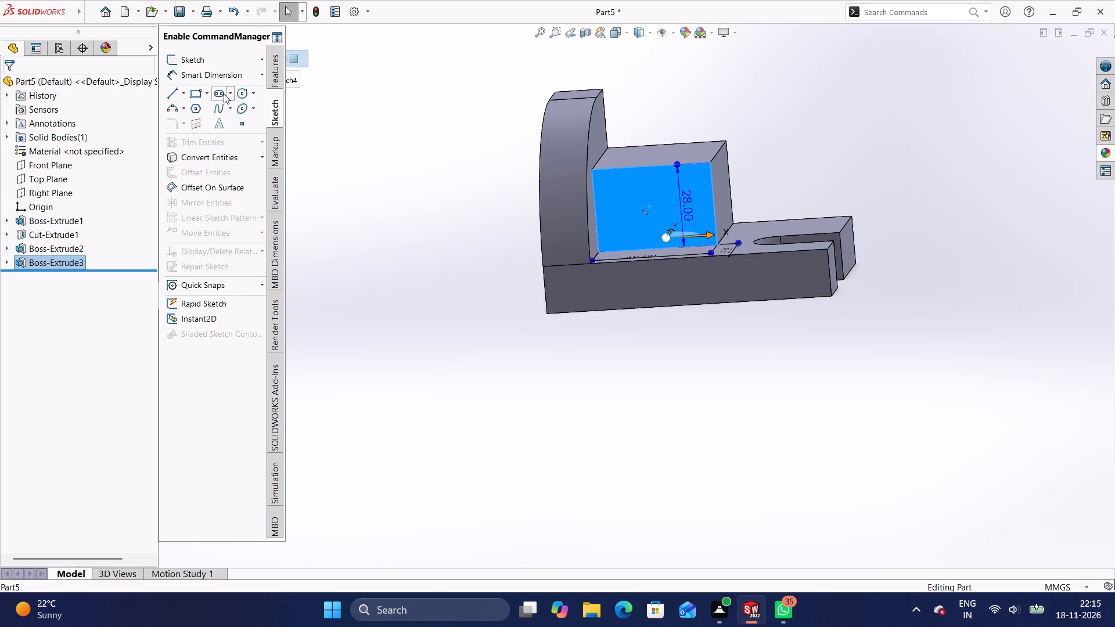
{"action": "left_click", "coordinate": [240, 98]}
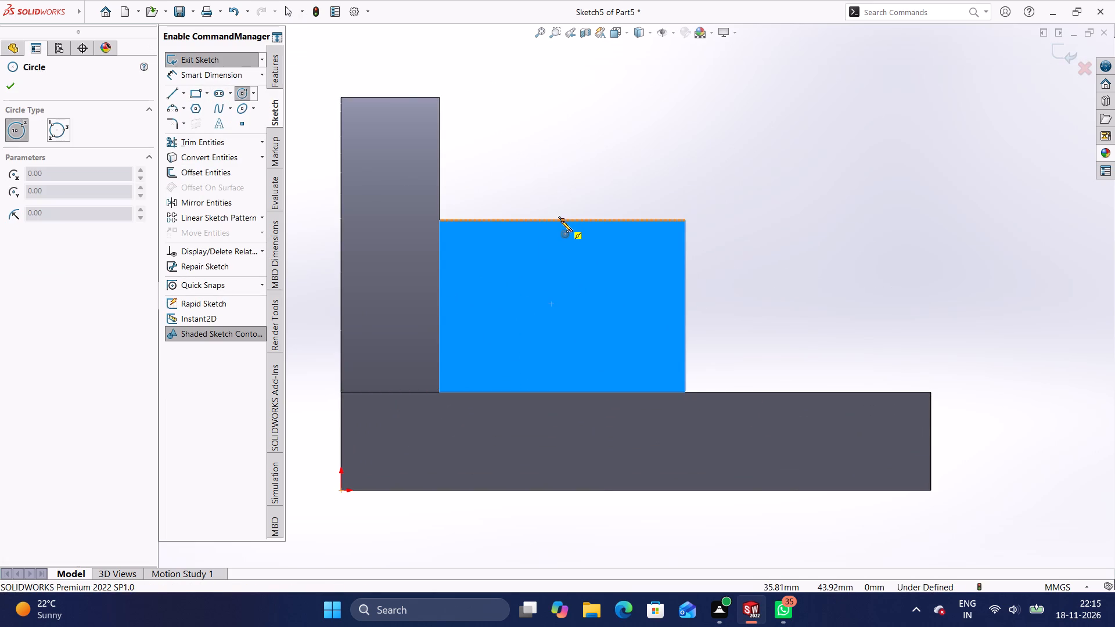
{"action": "left_click", "coordinate": [561, 221]}
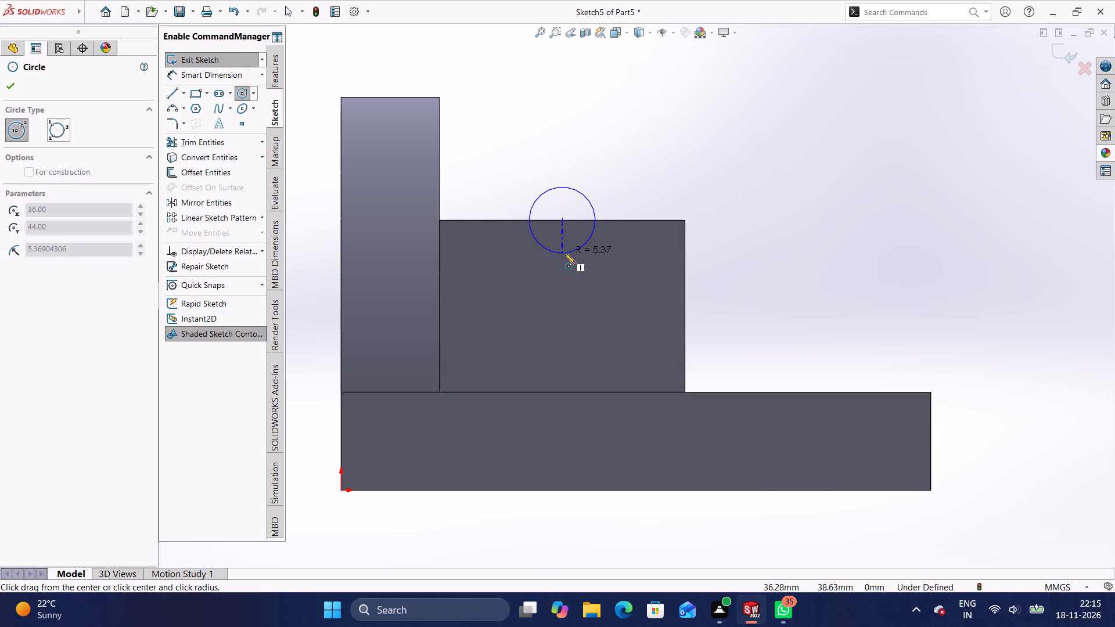
{"action": "left_click", "coordinate": [574, 265]}
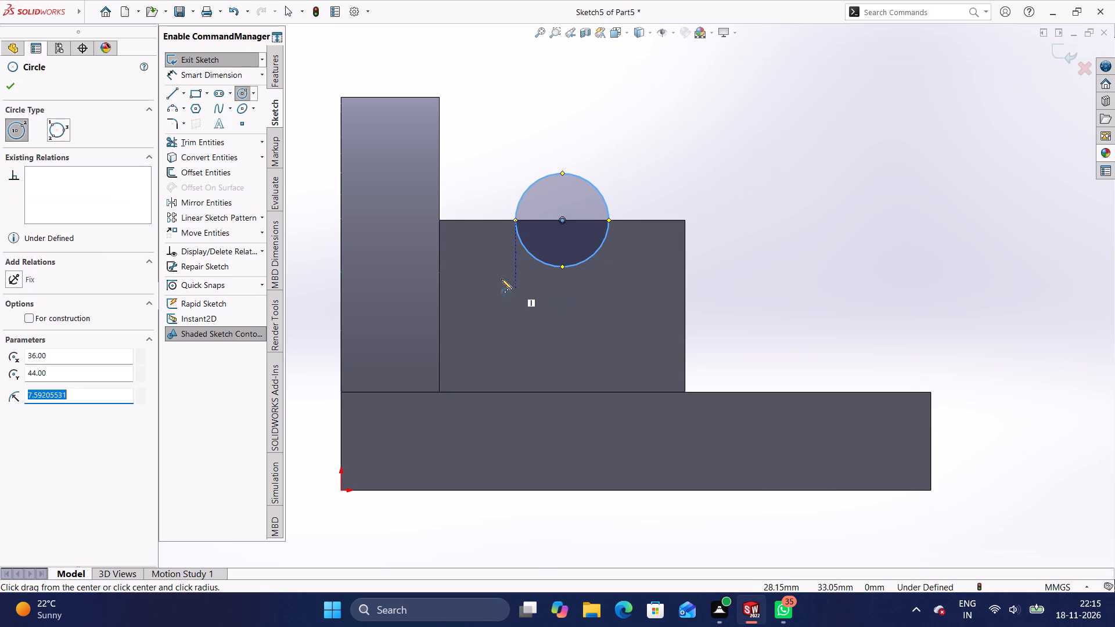
Dimension the circle's diameter to 24 mm.
{"action": "left_click", "coordinate": [221, 75]}
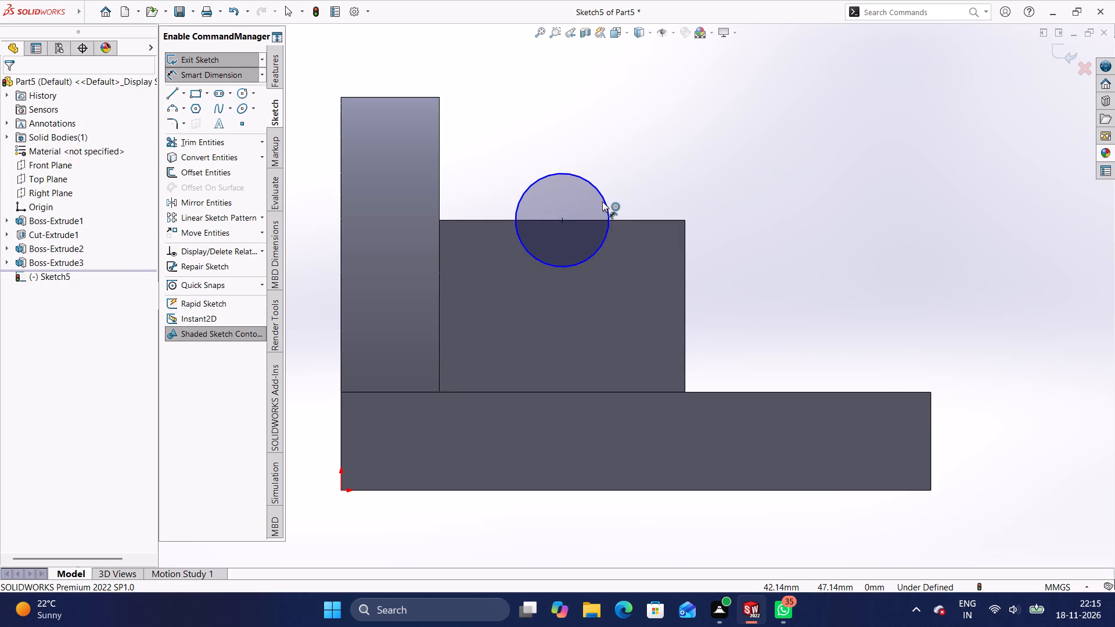
{"action": "left_click", "coordinate": [604, 201]}
{"action": "left_click", "coordinate": [764, 115]}
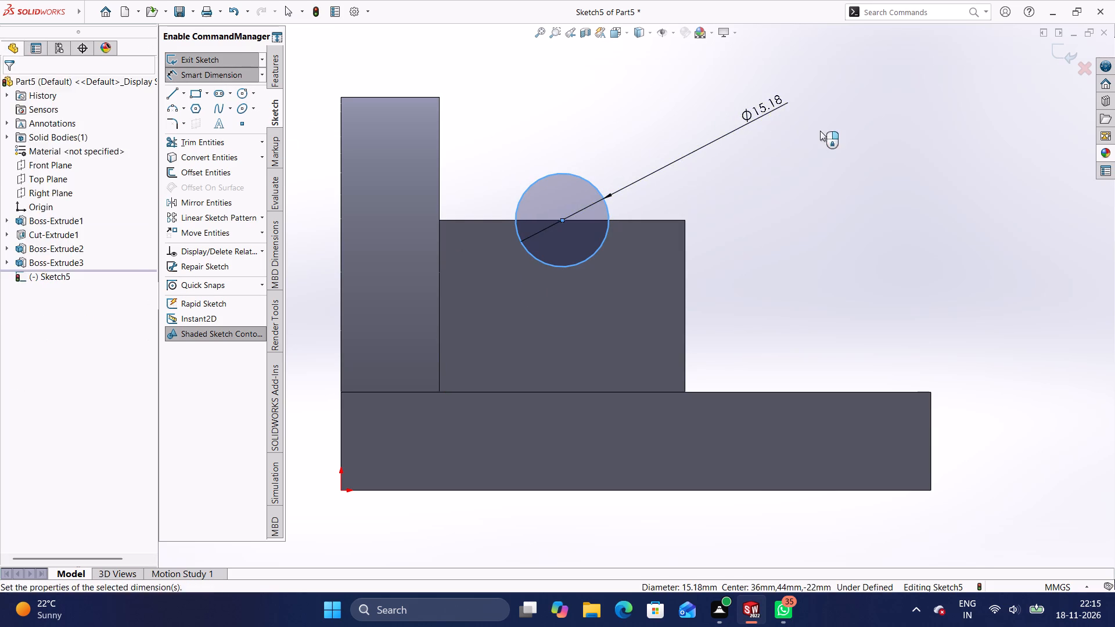
{"action": "key", "text": "BackSpace"}
{"action": "type", "text": "24"}
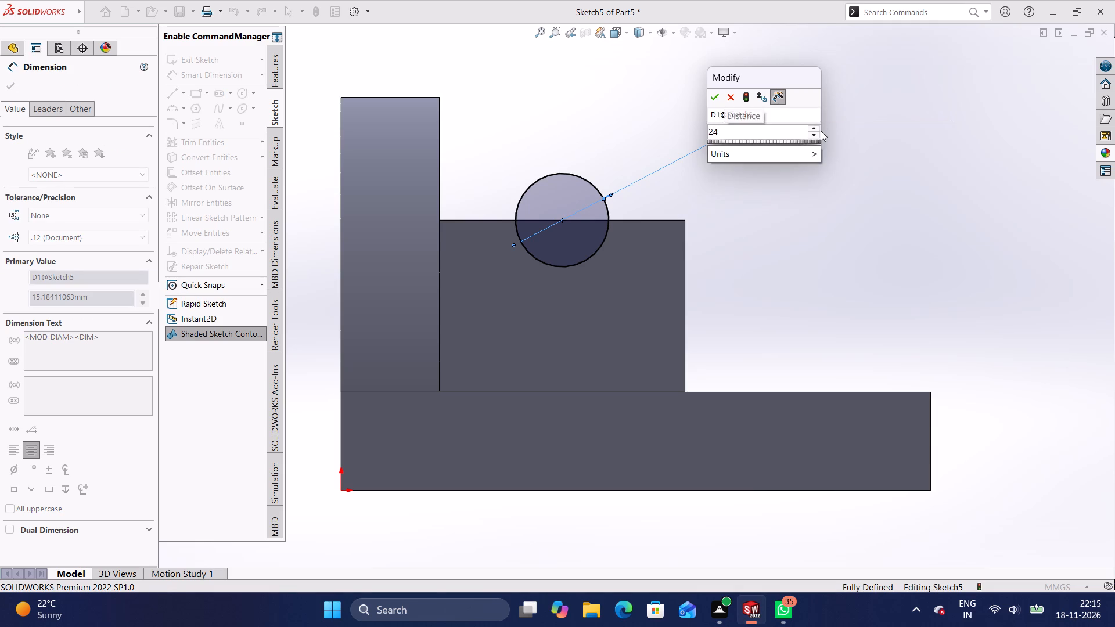
{"action": "key", "text": "Return"}
{"action": "left_click", "coordinate": [821, 131]}
Cut-extrude the 24 mm circle Through All to form a semicircular groove across the top of the boss.
{"action": "middle_click_drag", "start_coordinate": [919, 243], "coordinate": [864, 281]}
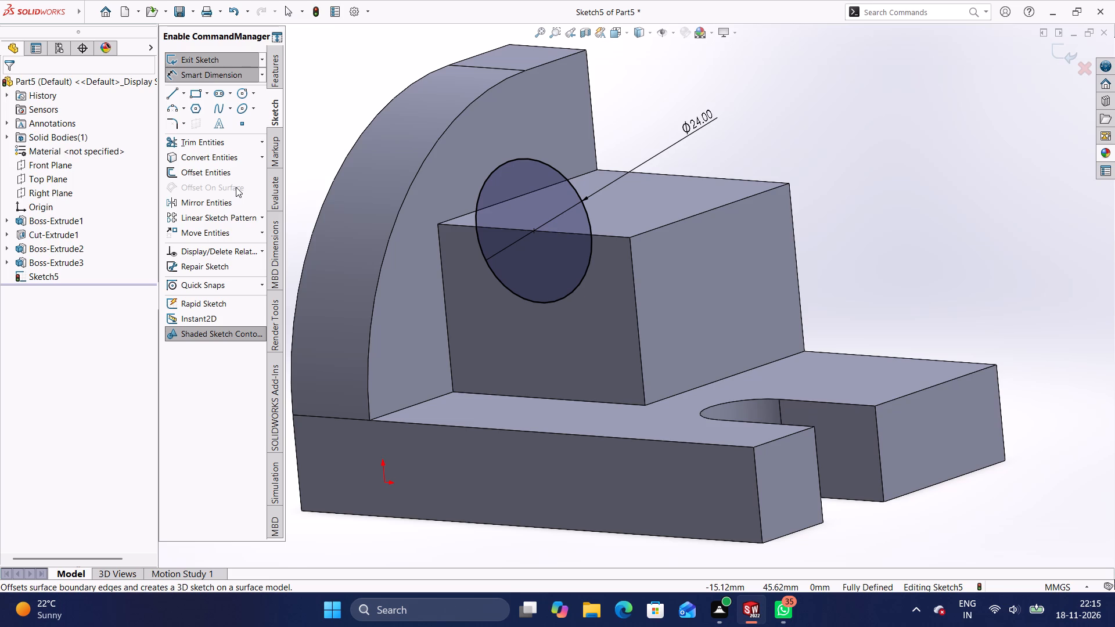
{"action": "key", "text": "F6"}
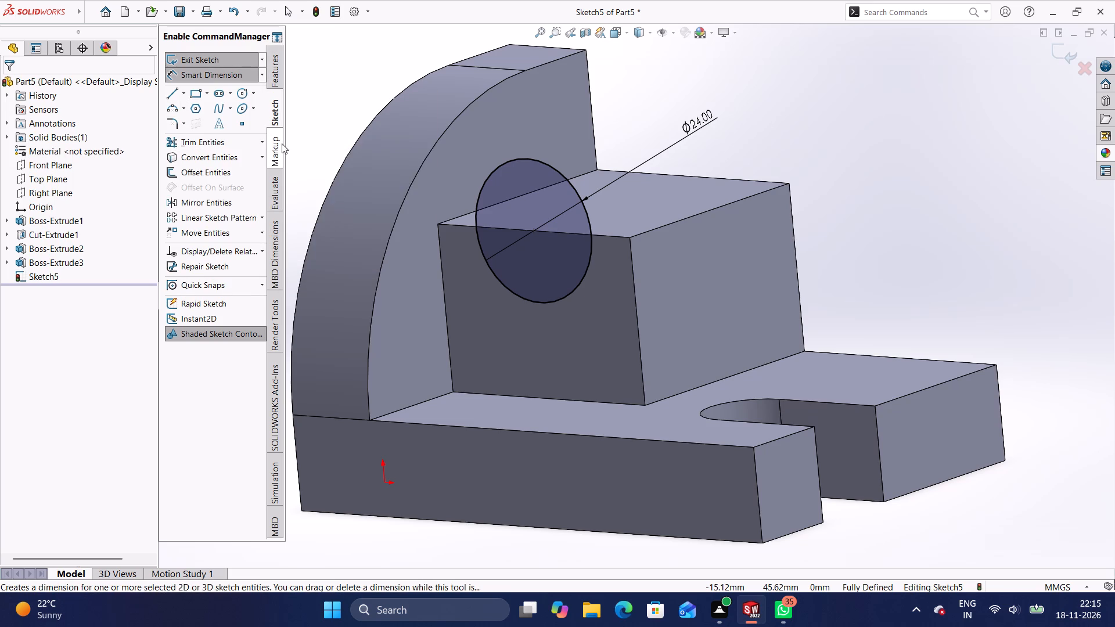
{"action": "left_click", "coordinate": [278, 113]}
{"action": "left_click", "coordinate": [274, 108]}
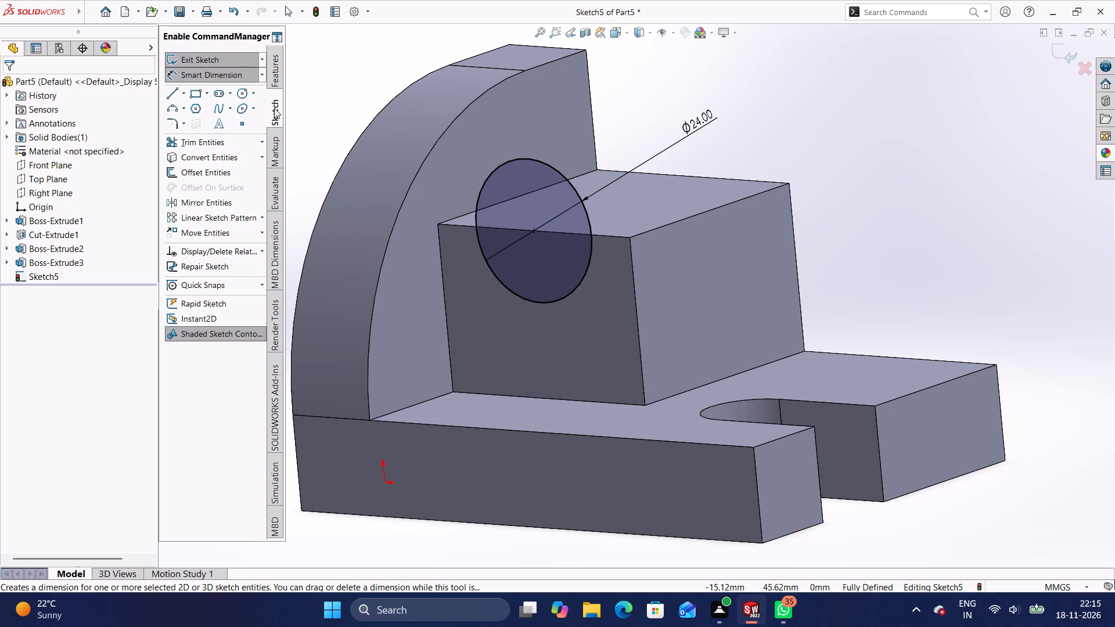
{"action": "left_click", "coordinate": [276, 77]}
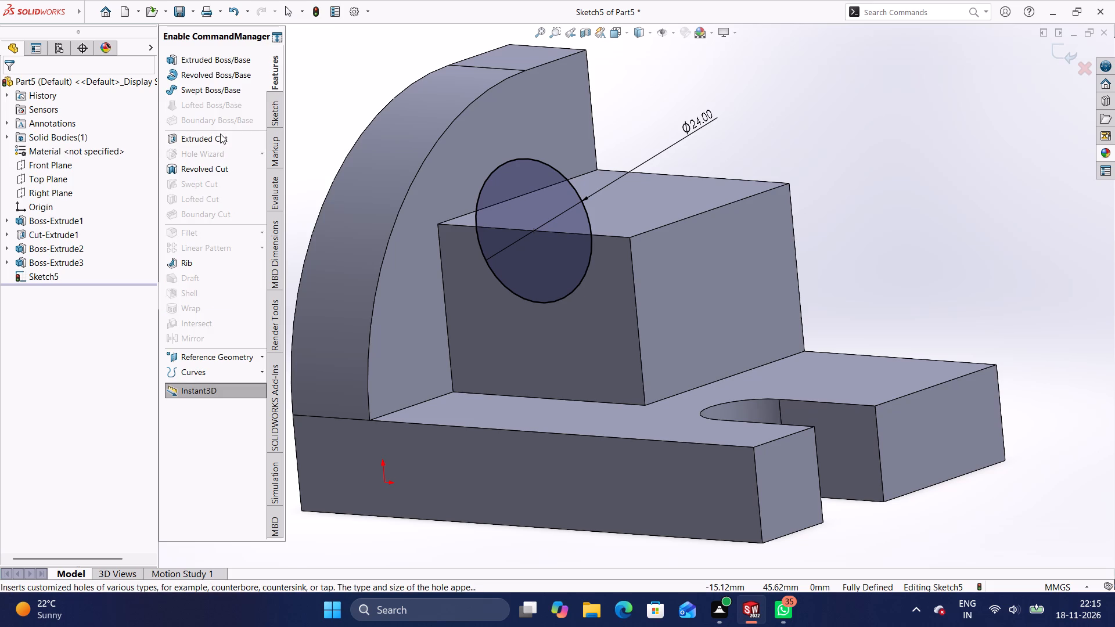
{"action": "left_click", "coordinate": [224, 135]}
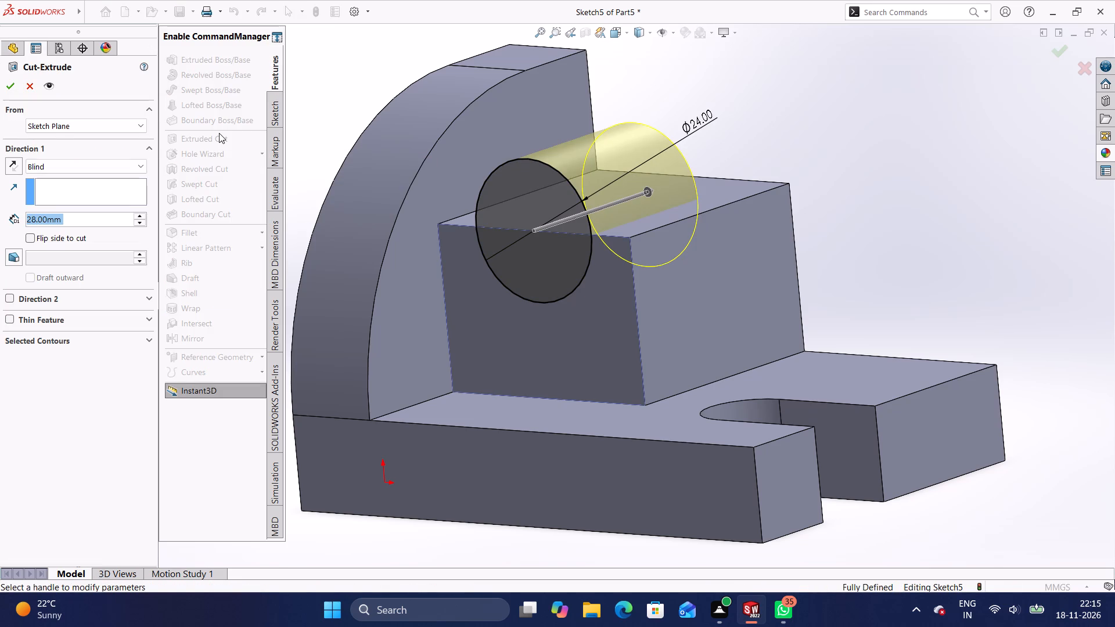
{"action": "left_click", "coordinate": [145, 163]}
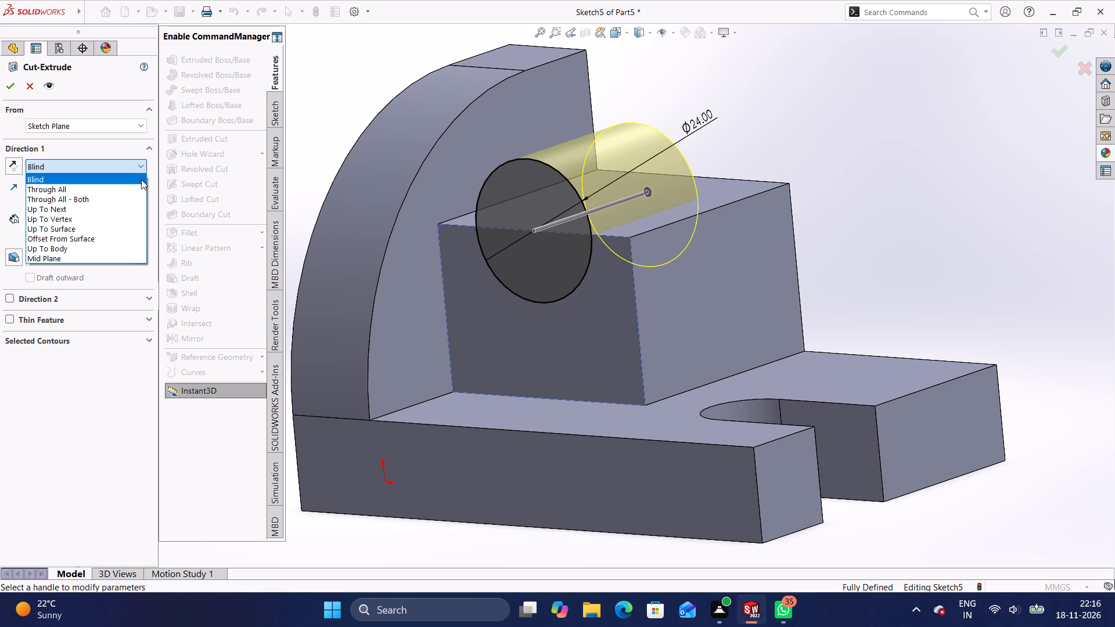
{"action": "left_click", "coordinate": [139, 185]}
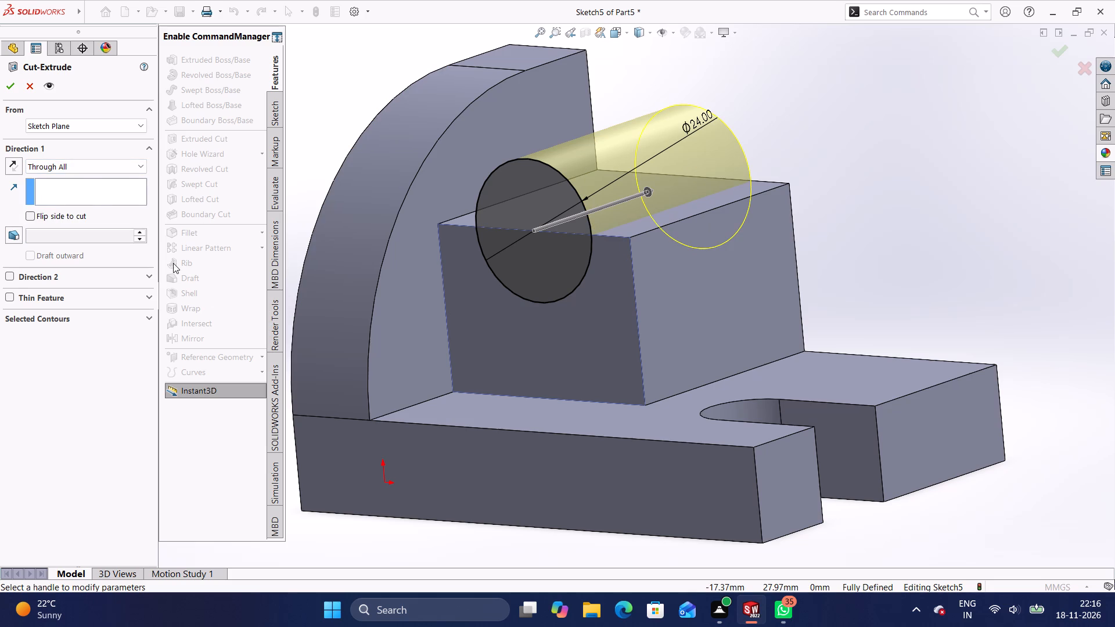
{"action": "left_click", "coordinate": [9, 91]}
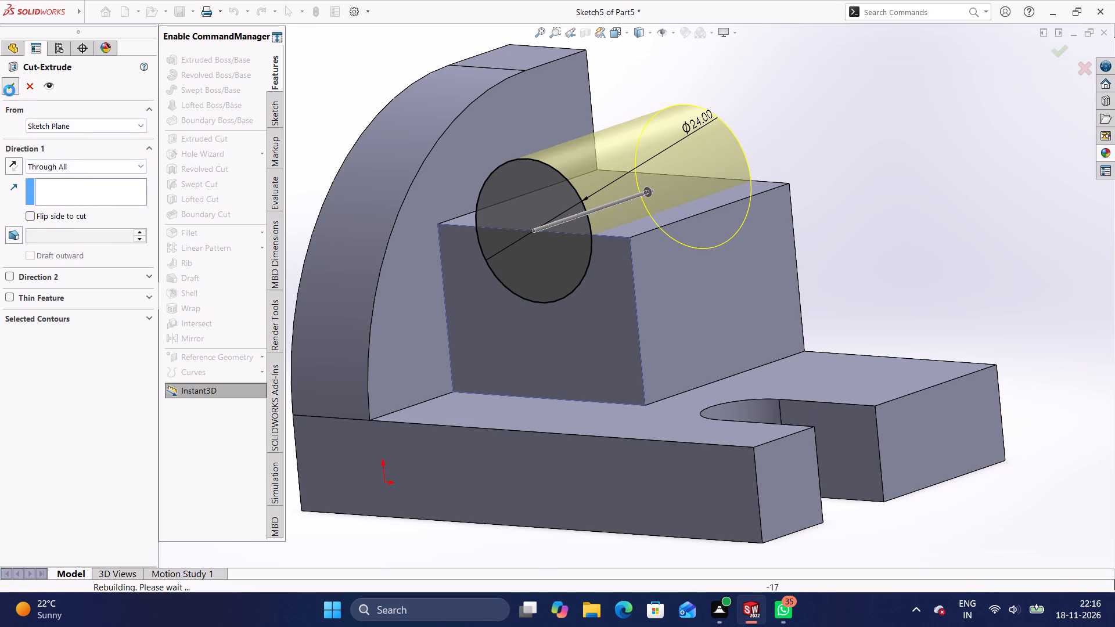
{"action": "left_click", "coordinate": [317, 97]}
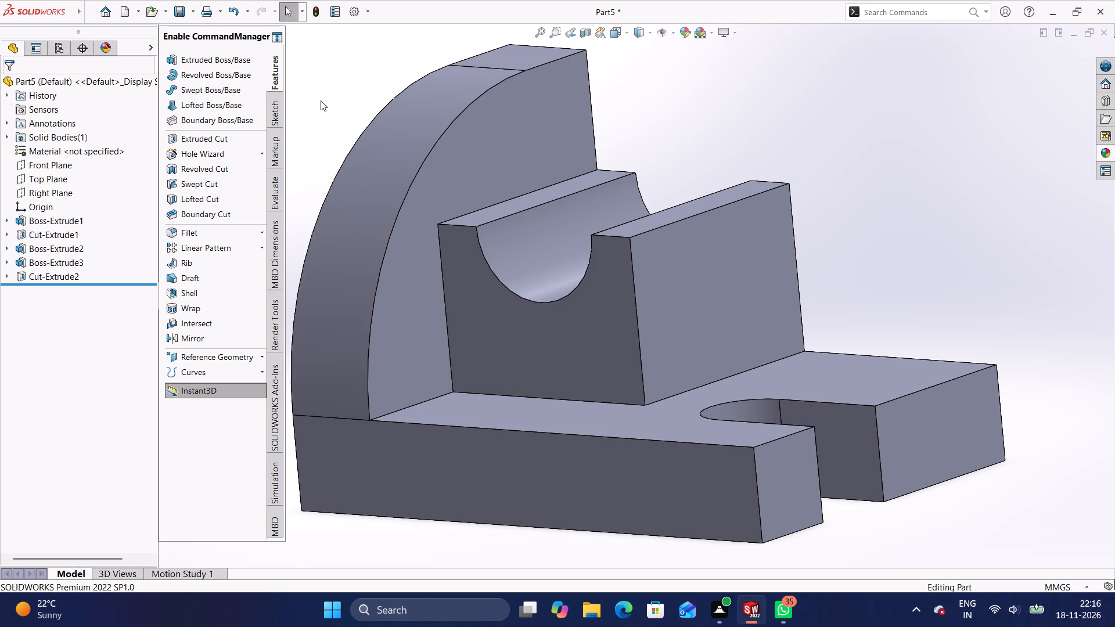
Examine the grooved boss, rounded upright plate and slotted base from several angles.
{"action": "middle_click_drag", "start_coordinate": [529, 405], "coordinate": [562, 405]}
{"action": "scroll", "coordinate": [529, 405], "scroll_direction": "down", "scroll_amount": 1}
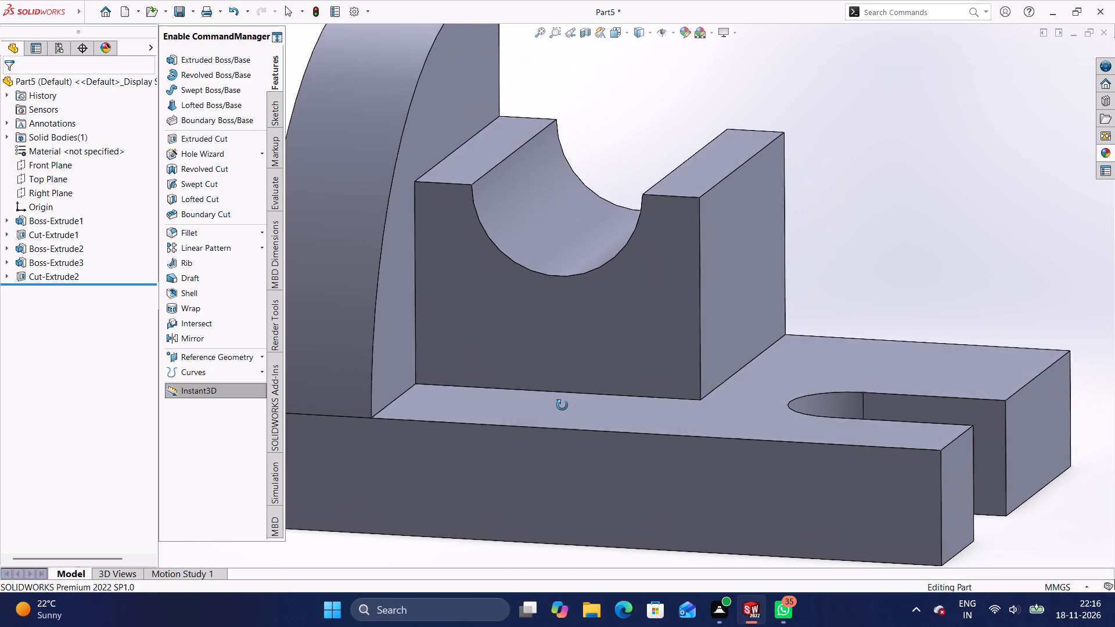
{"action": "middle_click_drag", "start_coordinate": [562, 405], "coordinate": [566, 406]}
{"action": "scroll", "coordinate": [580, 408], "scroll_direction": "up", "scroll_amount": 3}
{"action": "middle_click_drag", "start_coordinate": [654, 494], "coordinate": [653, 494]}
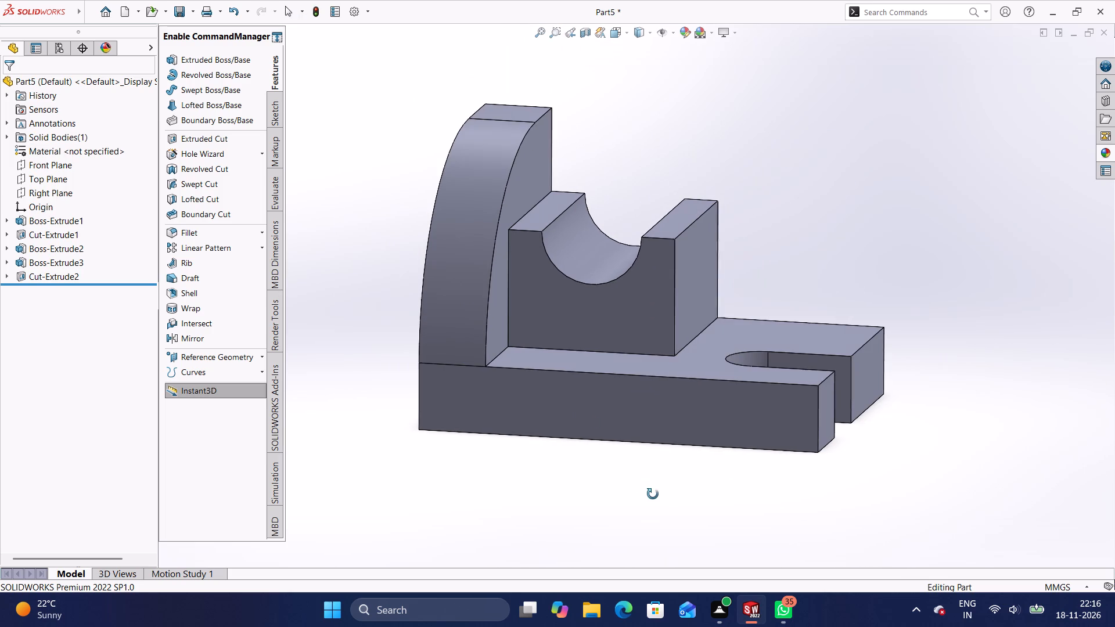
{"action": "middle_click_drag", "start_coordinate": [653, 494], "coordinate": [631, 563]}
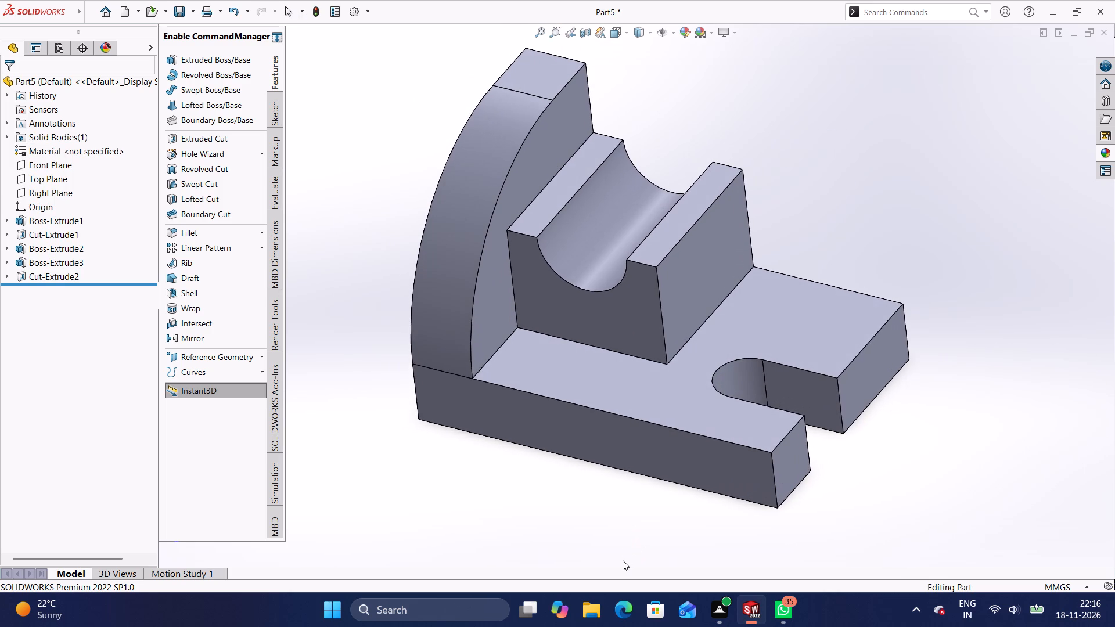
{"action": "middle_click_drag", "start_coordinate": [641, 538], "coordinate": [657, 539]}
{"action": "middle_click_drag", "start_coordinate": [659, 536], "coordinate": [658, 527]}
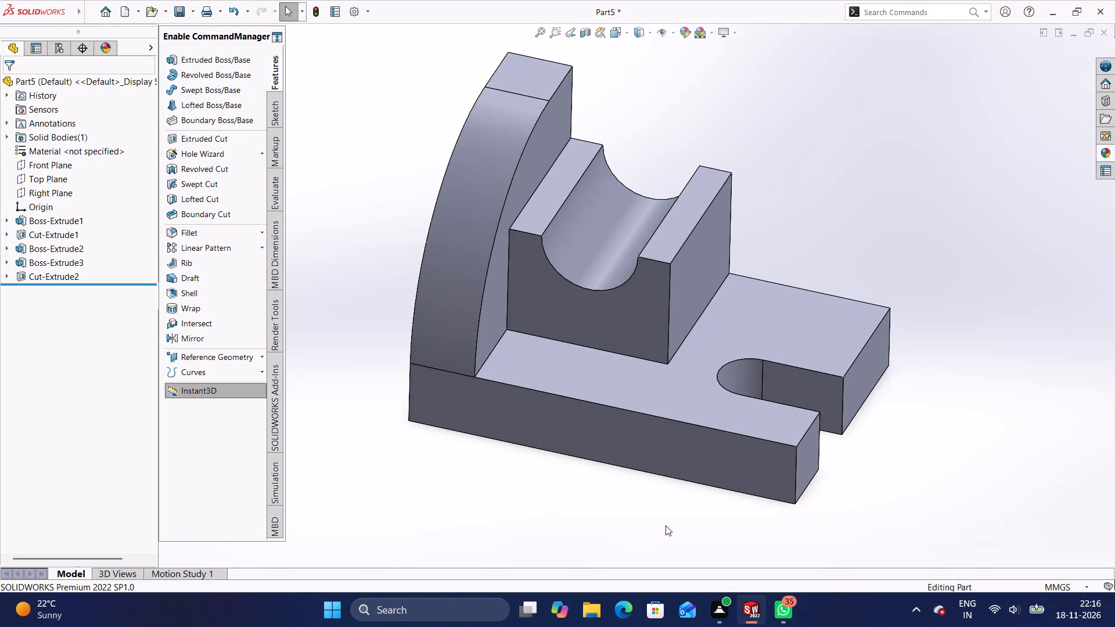
{"action": "middle_click_drag", "start_coordinate": [665, 525], "coordinate": [645, 535]}
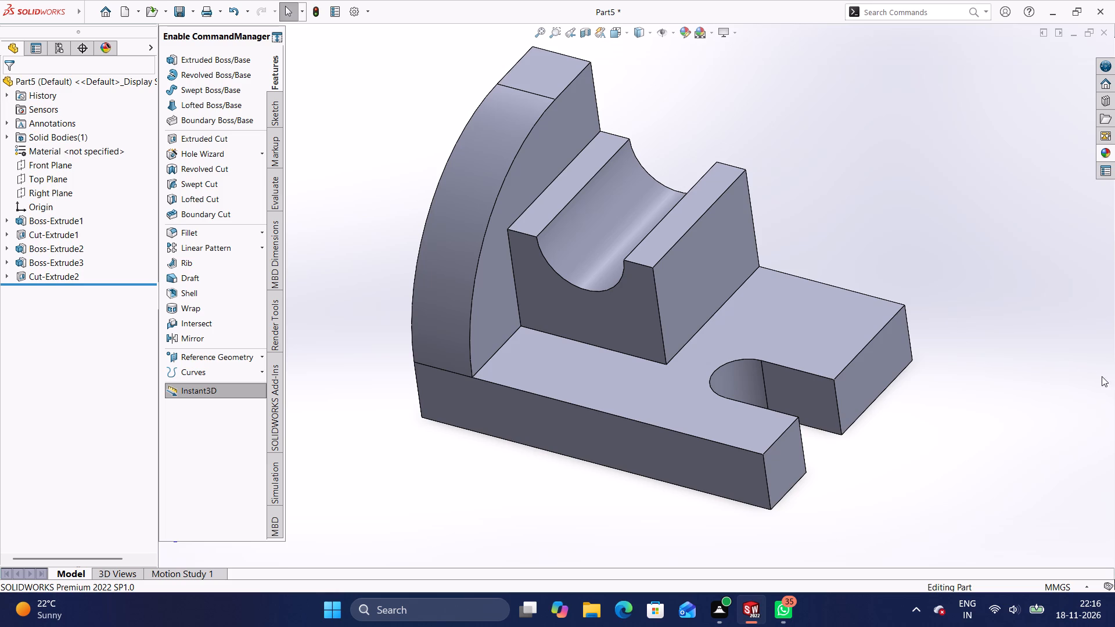
{"action": "scroll", "coordinate": [1013, 333], "scroll_direction": "down", "scroll_amount": 1}
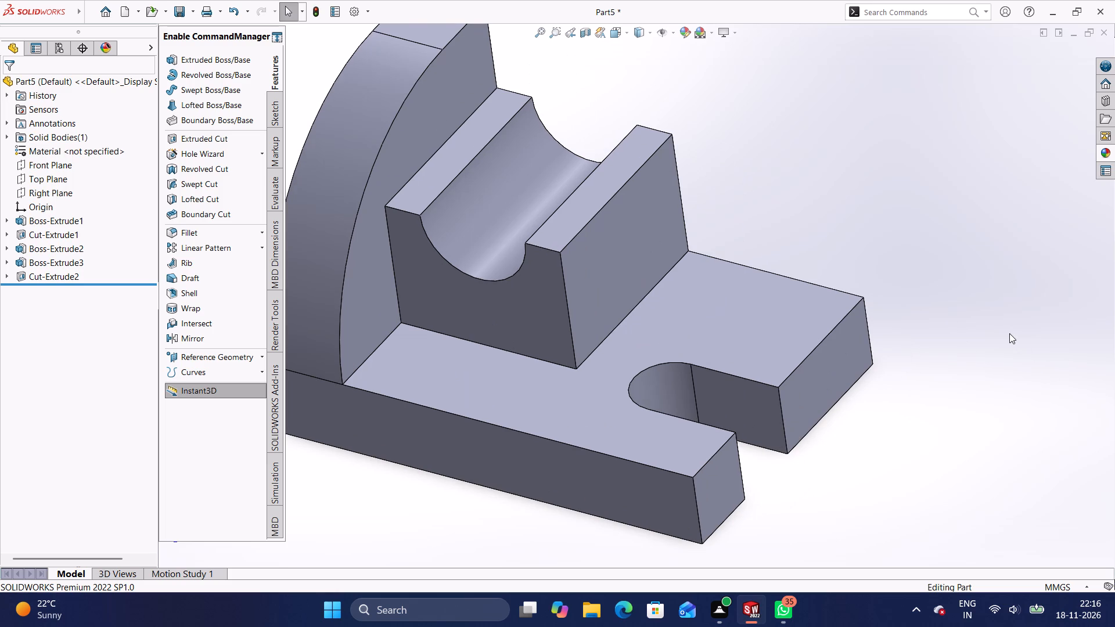
On the flat side face containing the origin, sketch a diagonal line about 49 mm long from the boss's outer top corner to the base's slotted-end top corner.
{"action": "scroll", "coordinate": [1009, 333], "scroll_direction": "up", "scroll_amount": 3}
{"action": "middle_click_drag", "start_coordinate": [1012, 316], "coordinate": [1010, 316]}
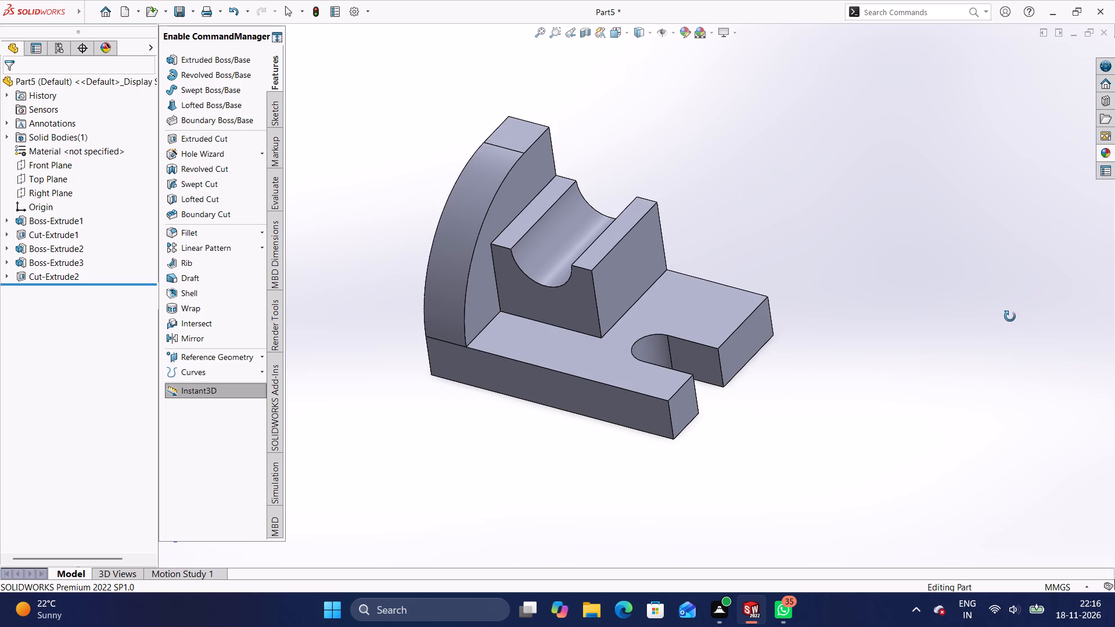
{"action": "middle_click_drag", "start_coordinate": [1010, 316], "coordinate": [961, 325]}
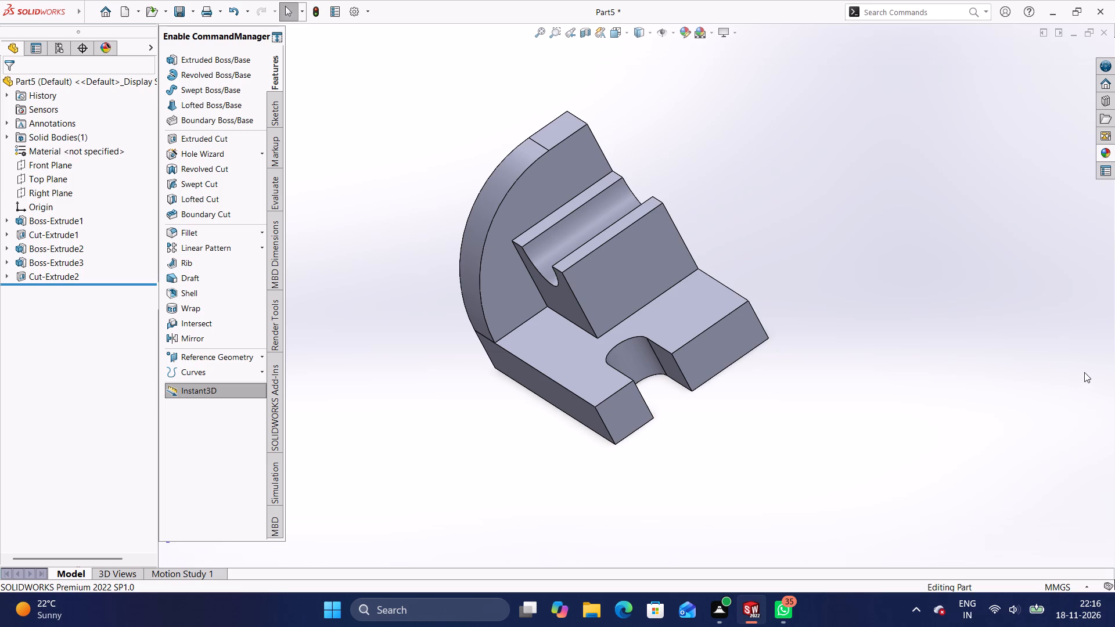
{"action": "middle_click_drag", "start_coordinate": [1083, 372], "coordinate": [956, 444]}
{"action": "middle_click_drag", "start_coordinate": [861, 367], "coordinate": [909, 427]}
{"action": "middle_click_drag", "start_coordinate": [883, 375], "coordinate": [891, 390]}
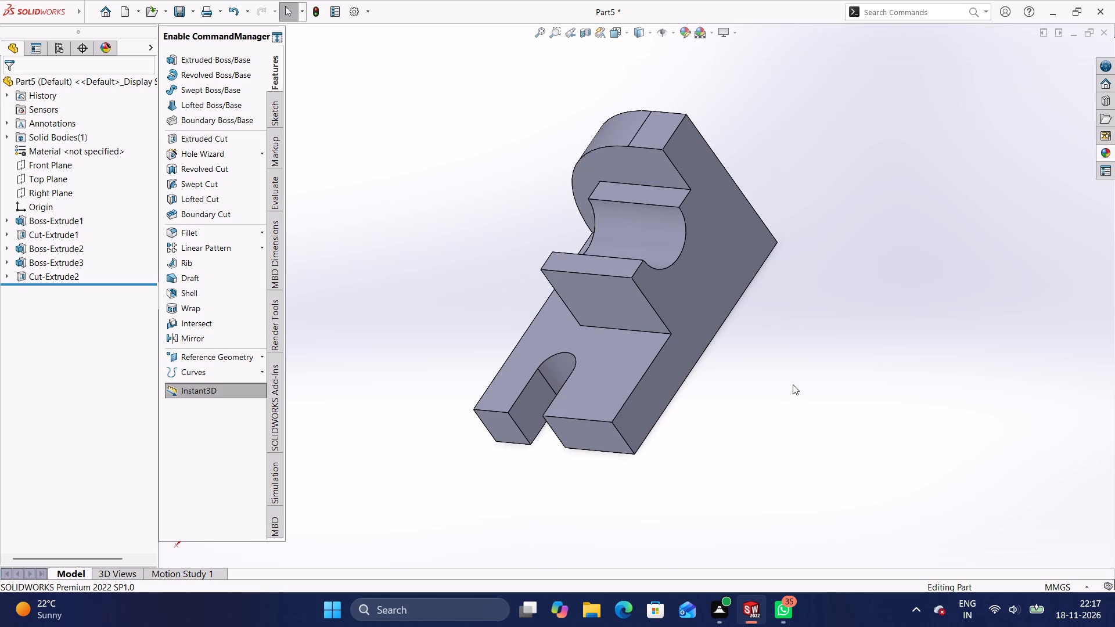
{"action": "left_click", "coordinate": [707, 301]}
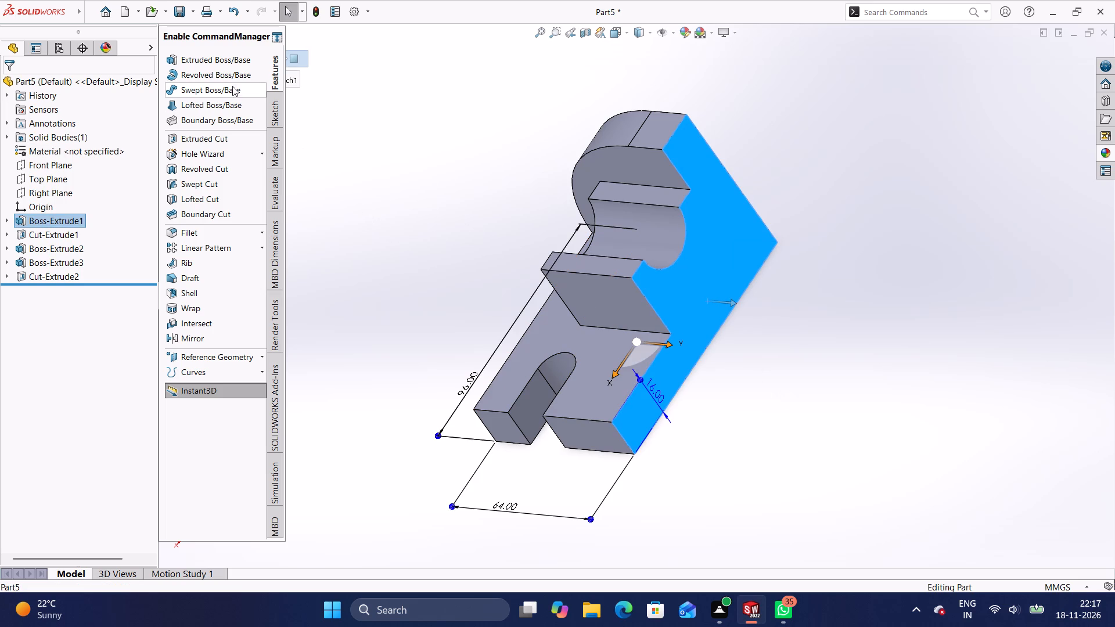
{"action": "left_click", "coordinate": [271, 122]}
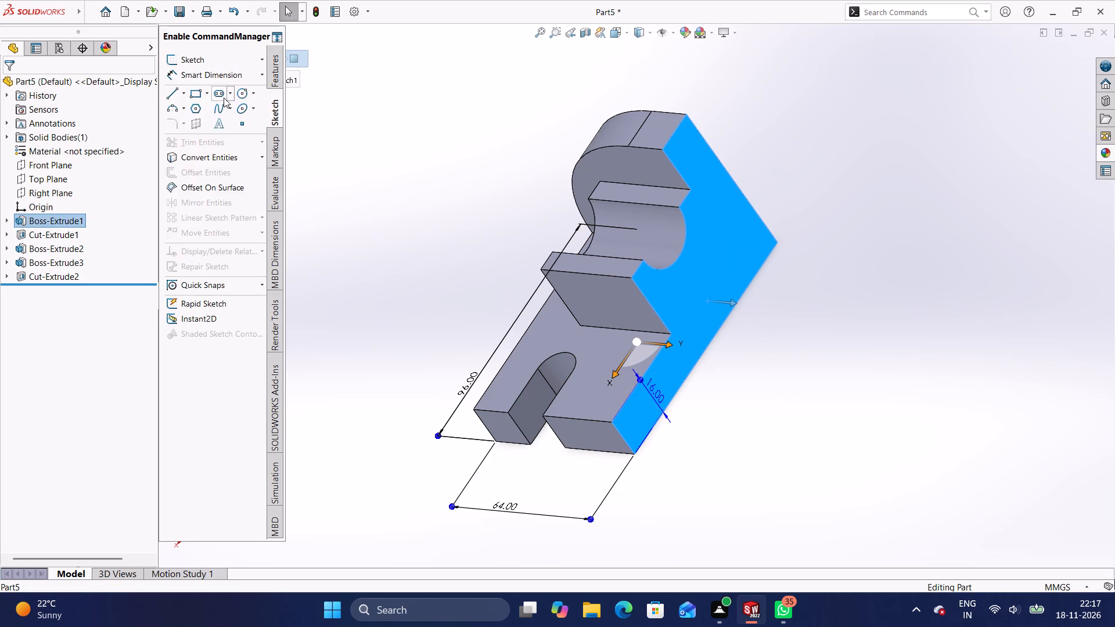
{"action": "left_click", "coordinate": [175, 96]}
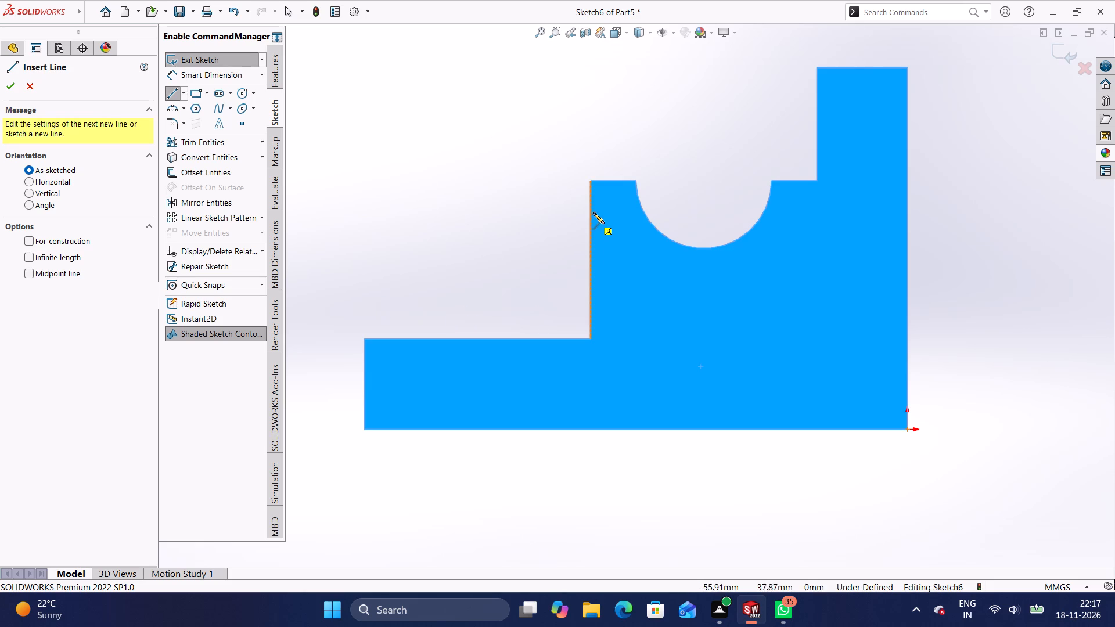
{"action": "left_click", "coordinate": [590, 181]}
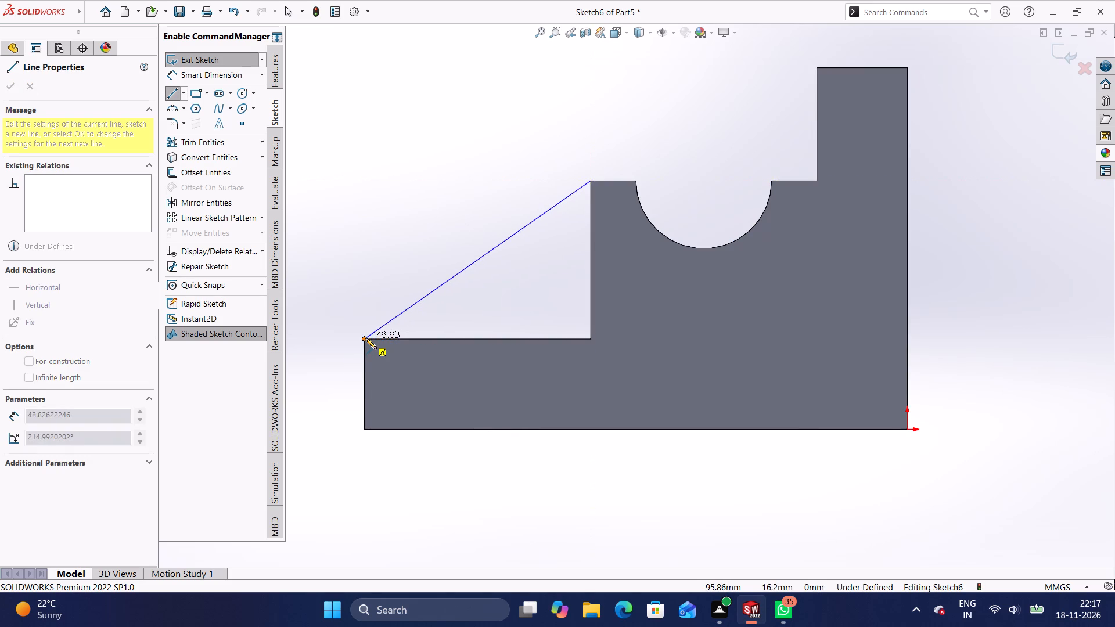
{"action": "left_click", "coordinate": [365, 338]}
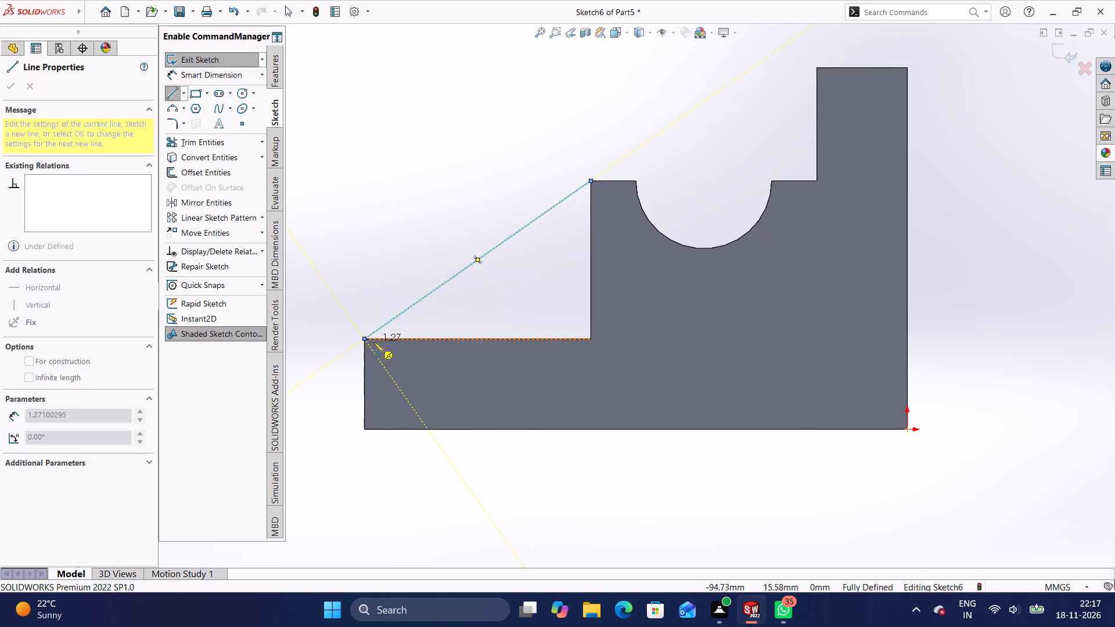
{"action": "right_click", "coordinate": [459, 316]}
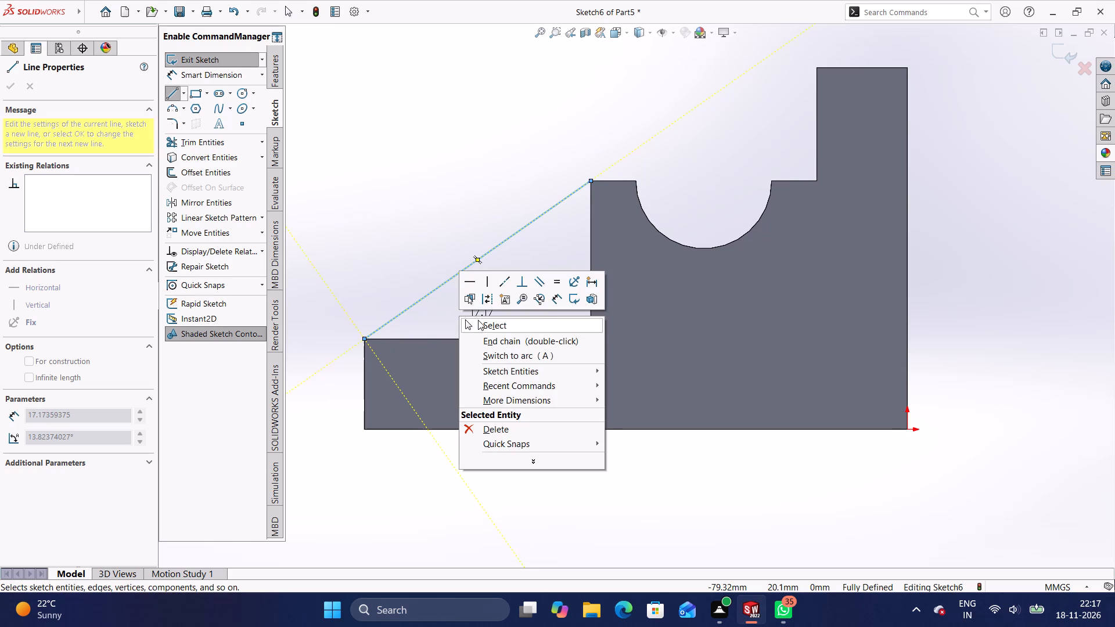
{"action": "left_click", "coordinate": [483, 322]}
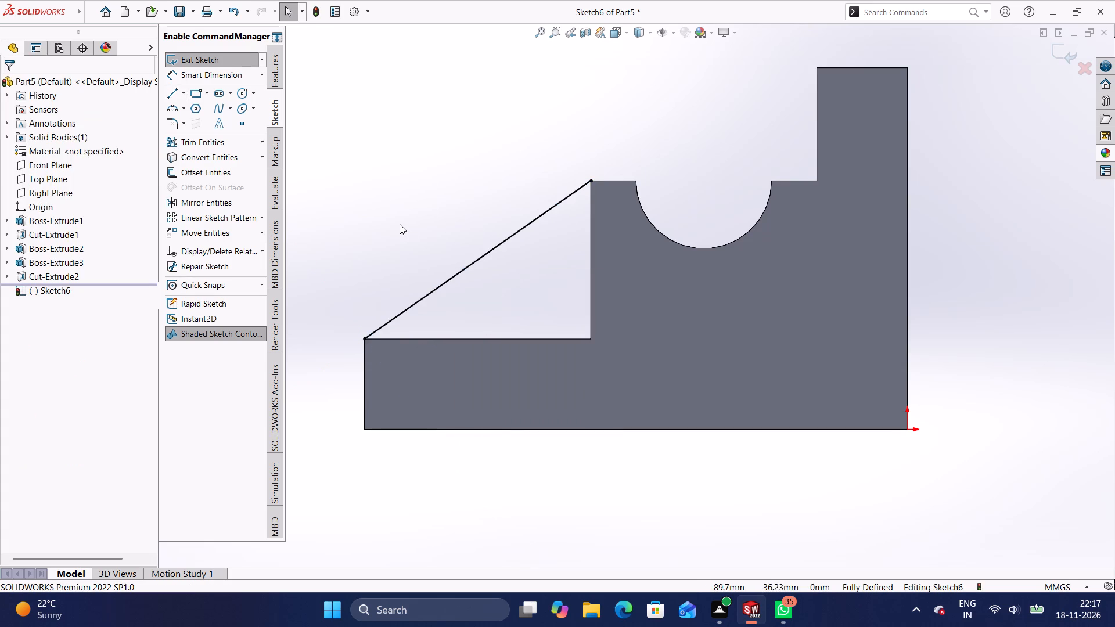
{"action": "middle_click_drag", "start_coordinate": [402, 226], "coordinate": [433, 257]}
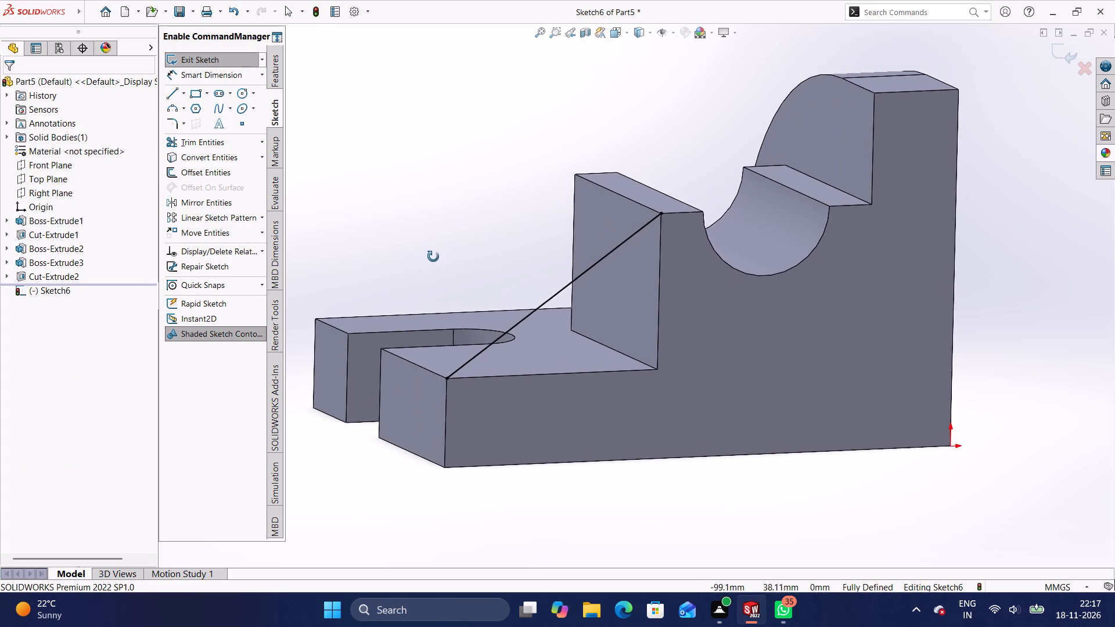
{"action": "middle_click_drag", "start_coordinate": [433, 257], "coordinate": [434, 259]}
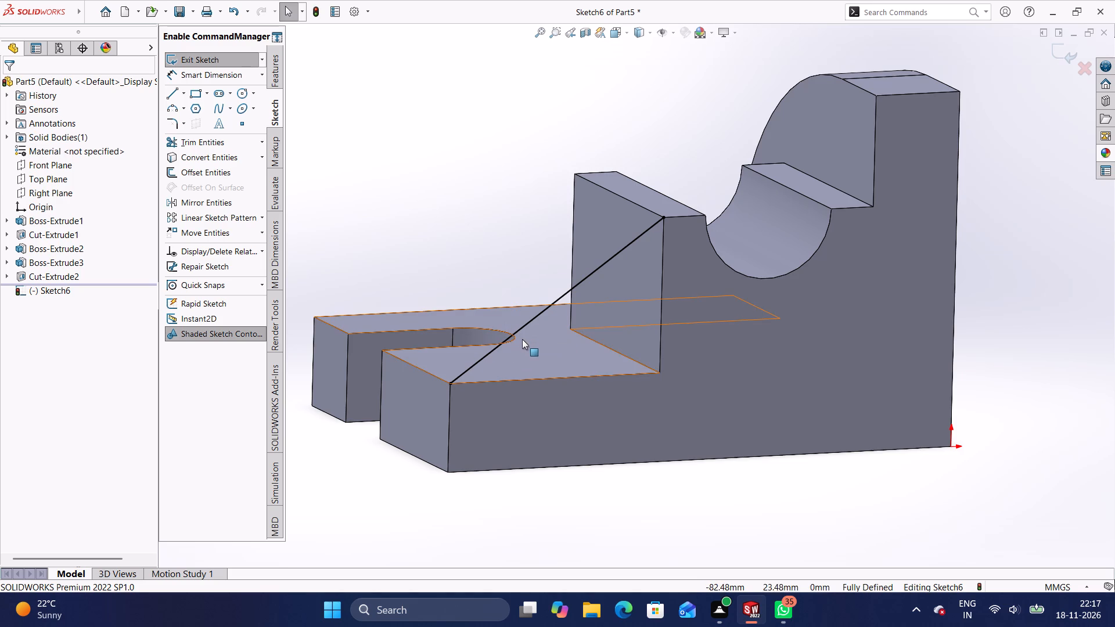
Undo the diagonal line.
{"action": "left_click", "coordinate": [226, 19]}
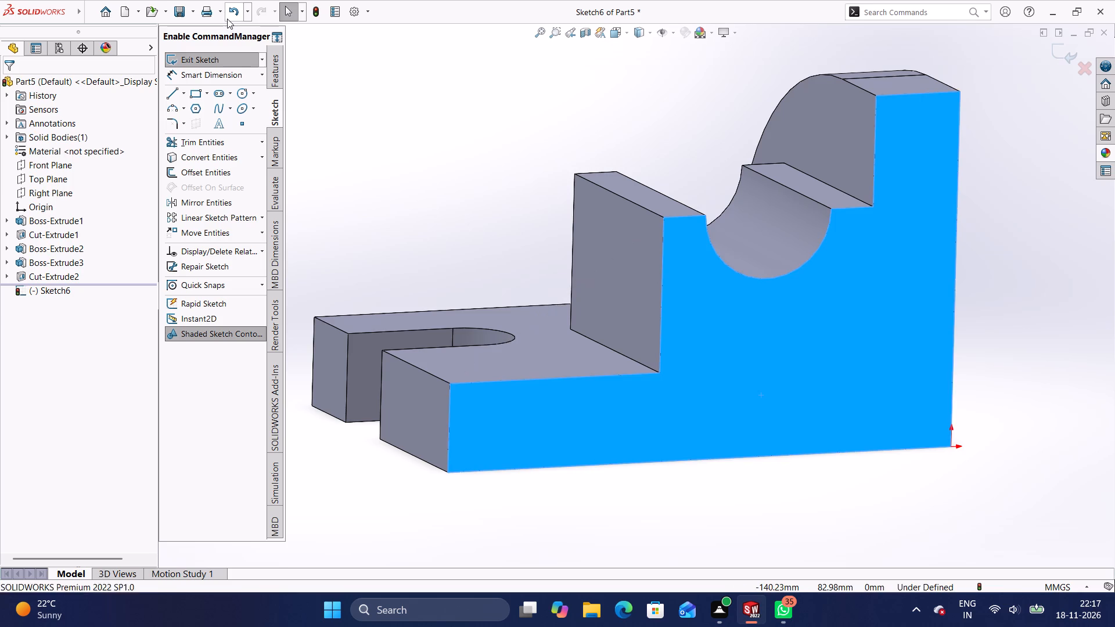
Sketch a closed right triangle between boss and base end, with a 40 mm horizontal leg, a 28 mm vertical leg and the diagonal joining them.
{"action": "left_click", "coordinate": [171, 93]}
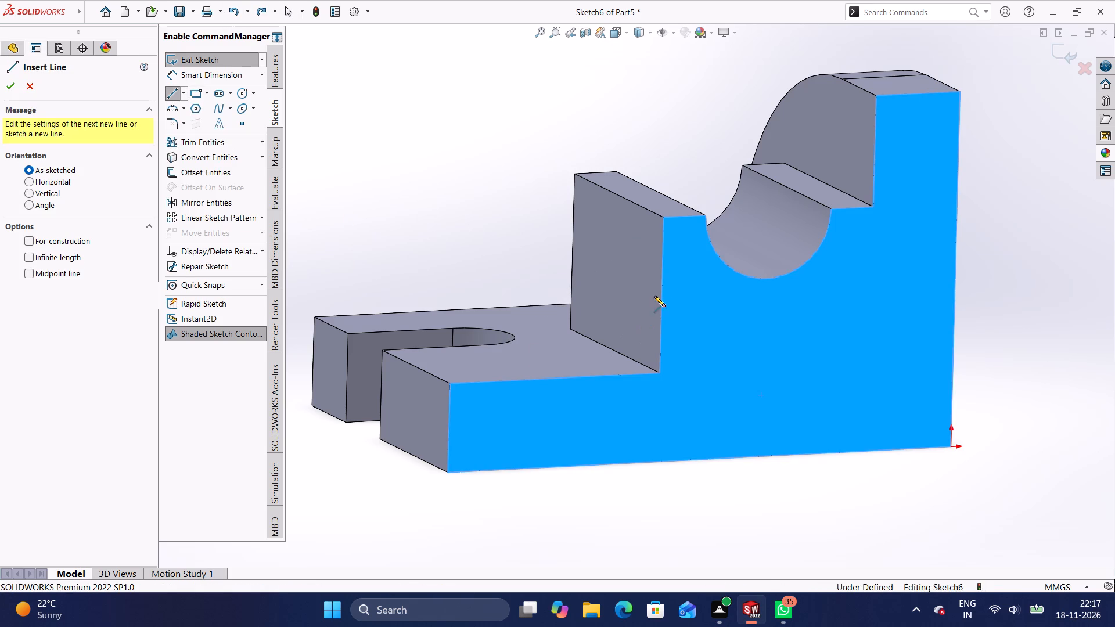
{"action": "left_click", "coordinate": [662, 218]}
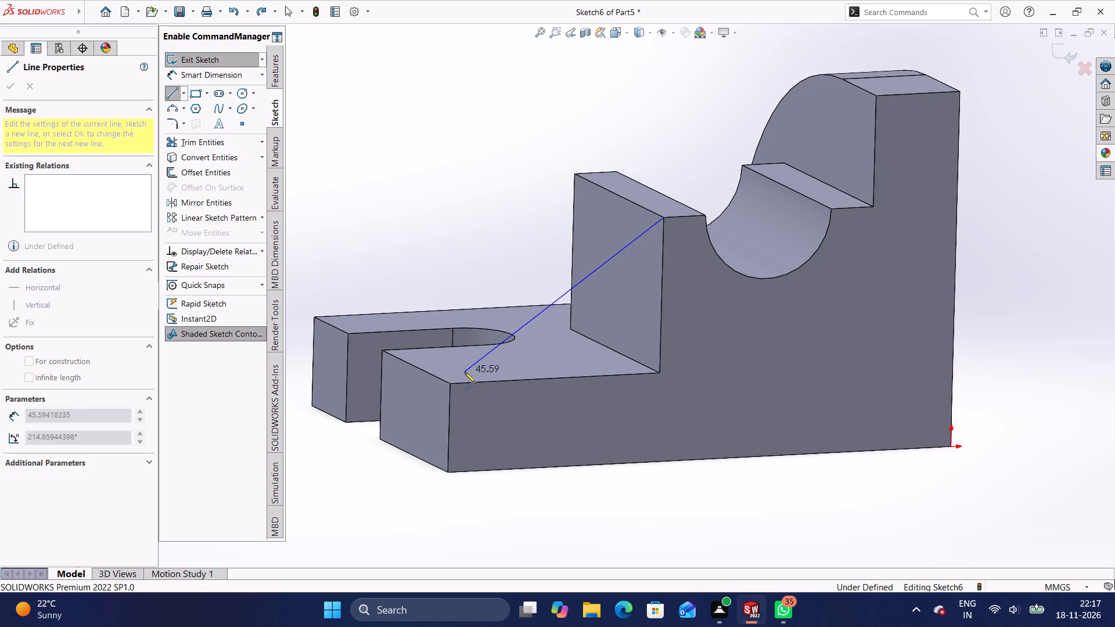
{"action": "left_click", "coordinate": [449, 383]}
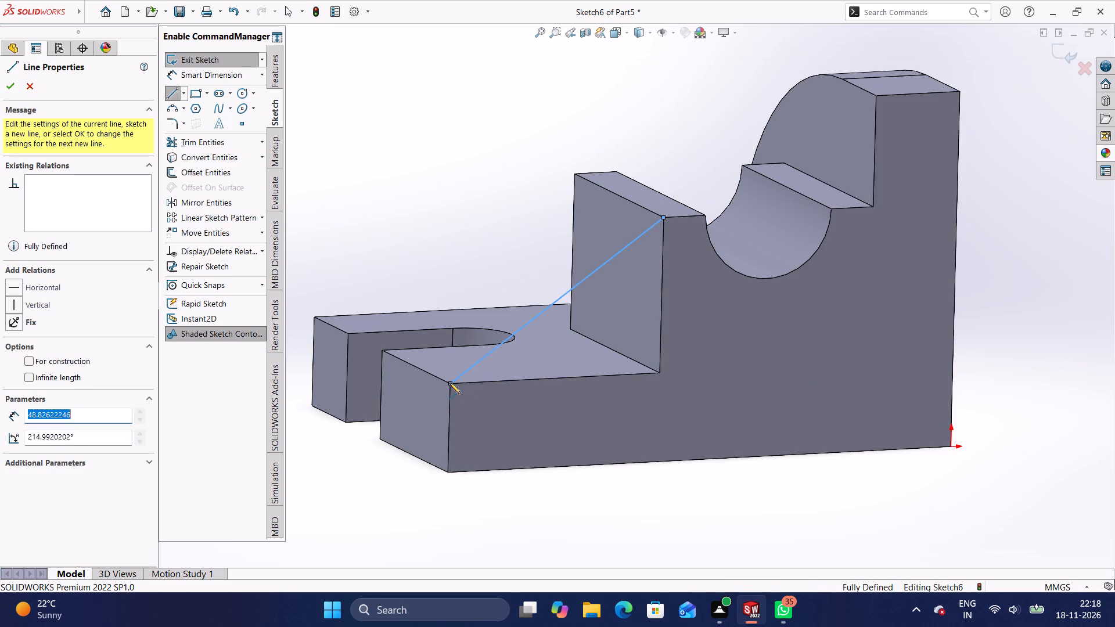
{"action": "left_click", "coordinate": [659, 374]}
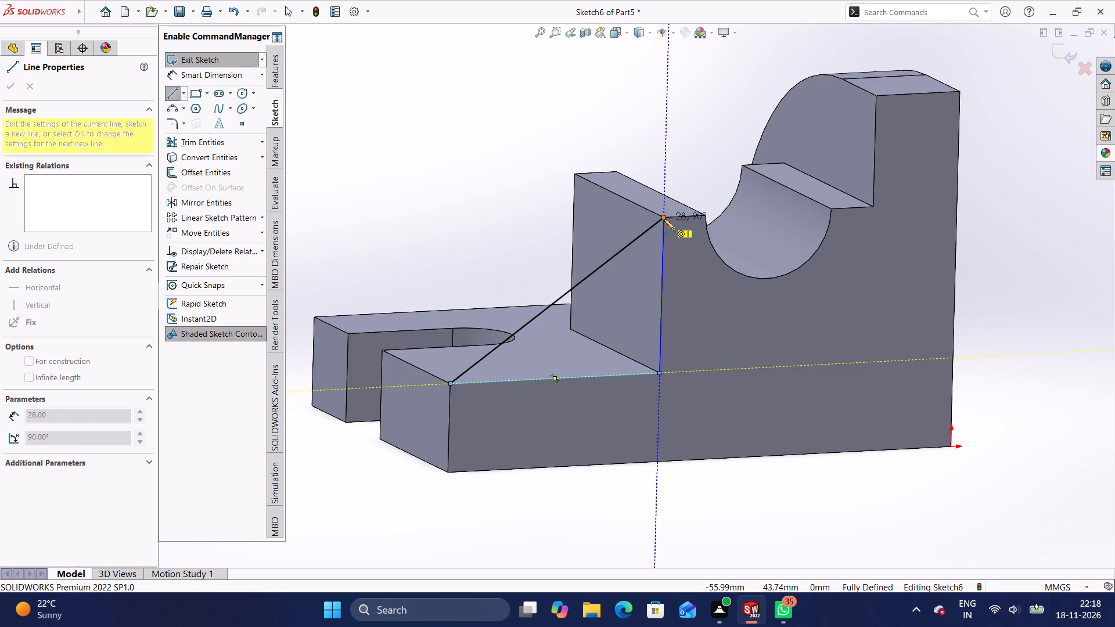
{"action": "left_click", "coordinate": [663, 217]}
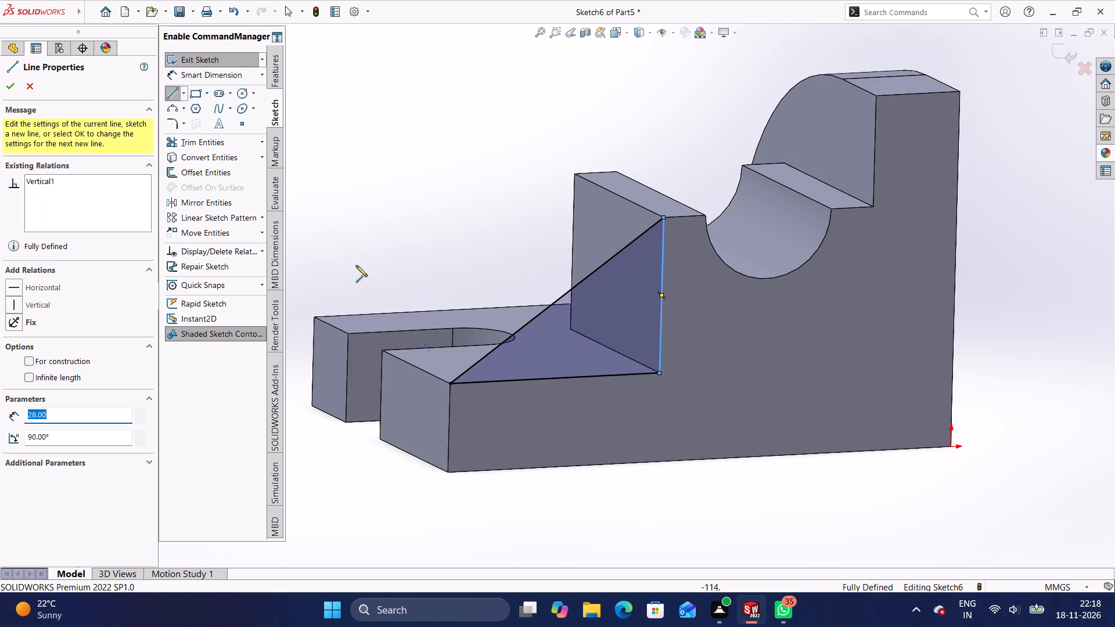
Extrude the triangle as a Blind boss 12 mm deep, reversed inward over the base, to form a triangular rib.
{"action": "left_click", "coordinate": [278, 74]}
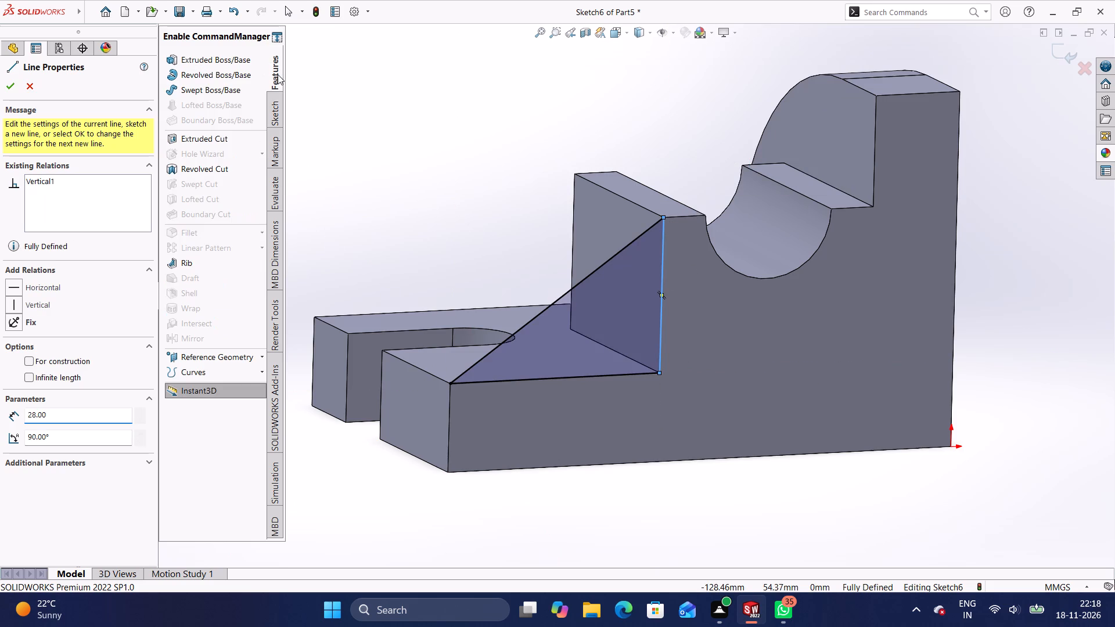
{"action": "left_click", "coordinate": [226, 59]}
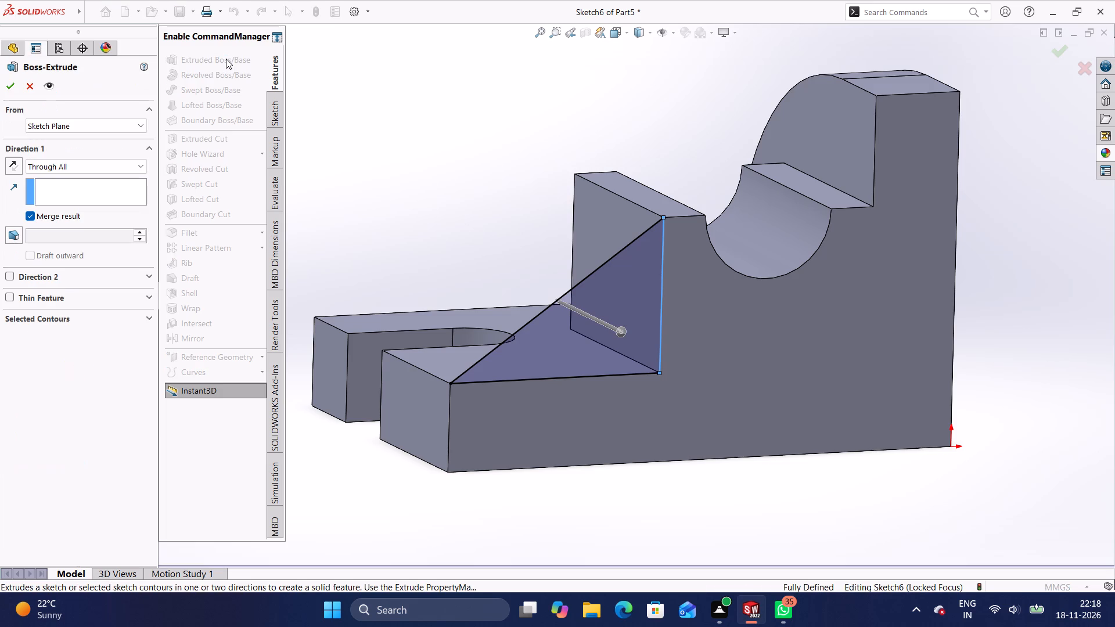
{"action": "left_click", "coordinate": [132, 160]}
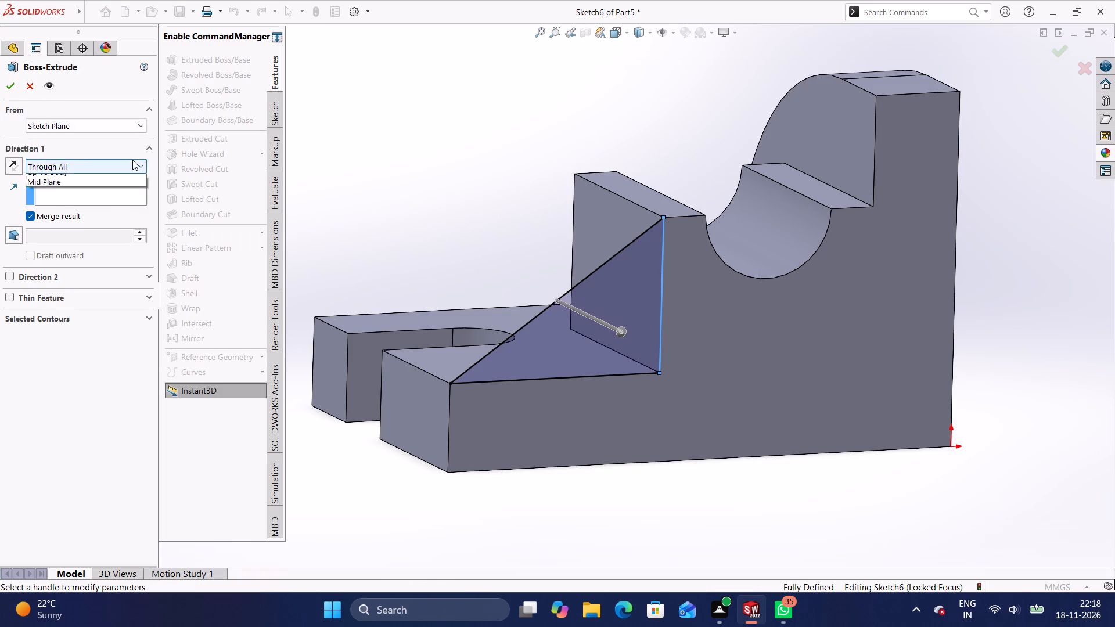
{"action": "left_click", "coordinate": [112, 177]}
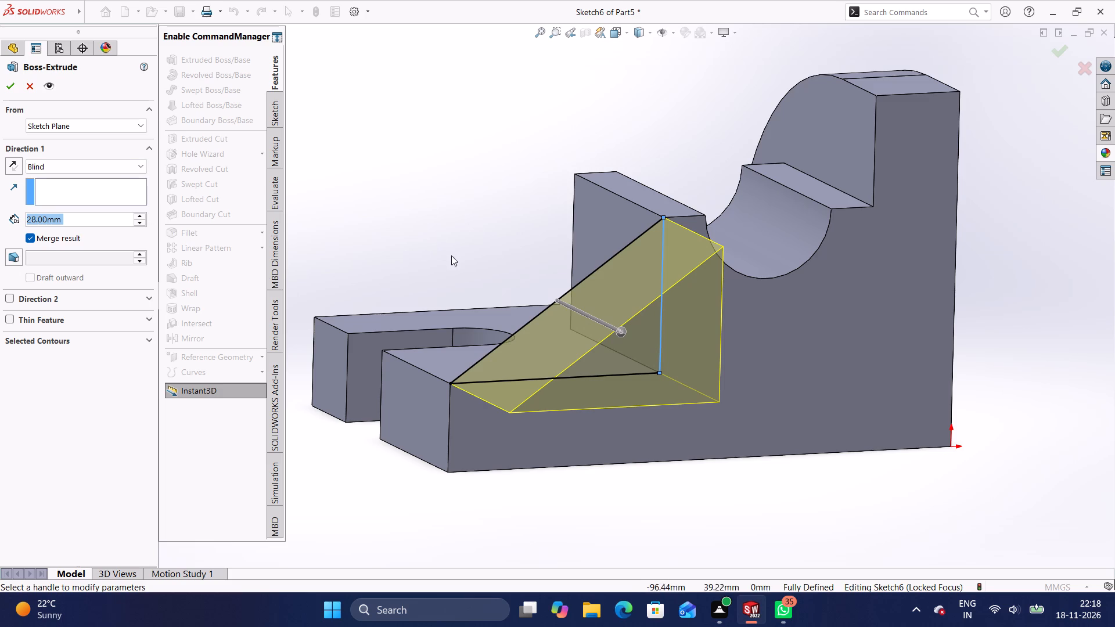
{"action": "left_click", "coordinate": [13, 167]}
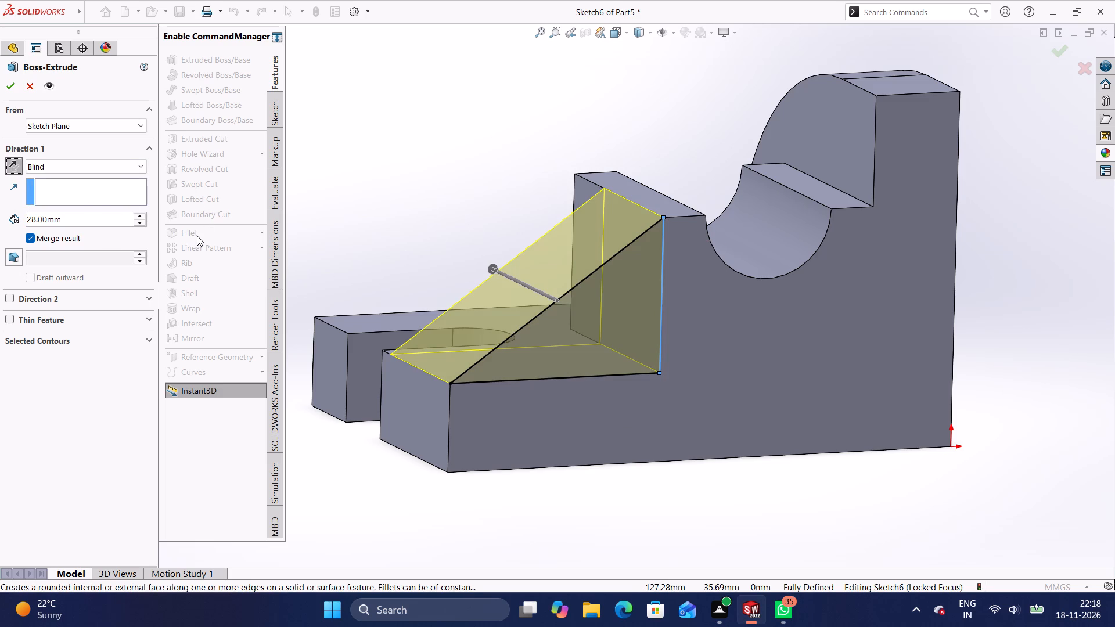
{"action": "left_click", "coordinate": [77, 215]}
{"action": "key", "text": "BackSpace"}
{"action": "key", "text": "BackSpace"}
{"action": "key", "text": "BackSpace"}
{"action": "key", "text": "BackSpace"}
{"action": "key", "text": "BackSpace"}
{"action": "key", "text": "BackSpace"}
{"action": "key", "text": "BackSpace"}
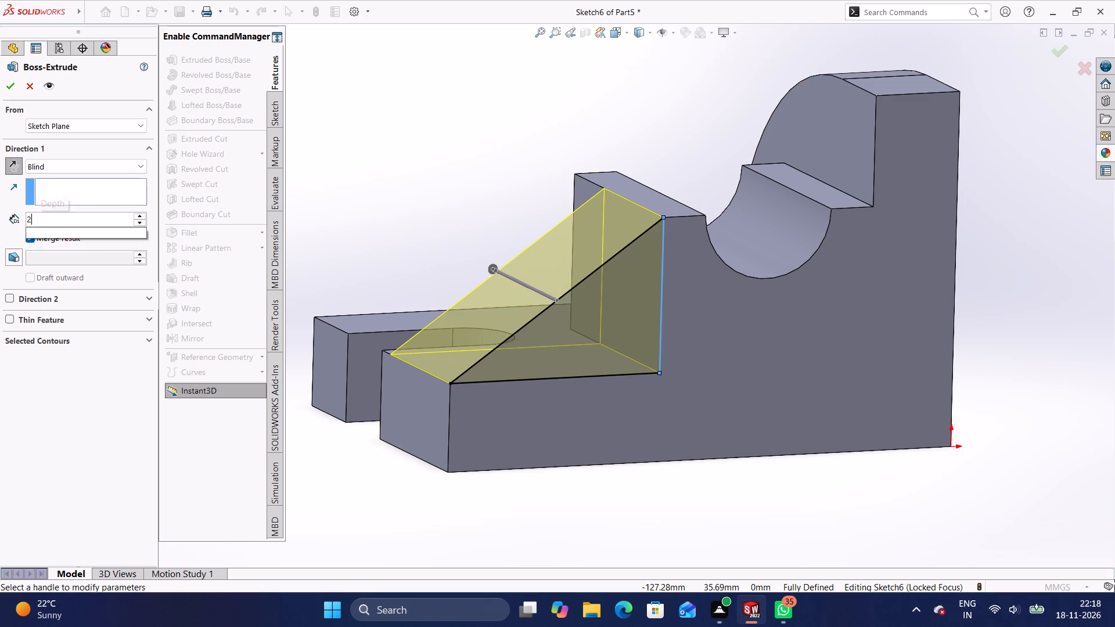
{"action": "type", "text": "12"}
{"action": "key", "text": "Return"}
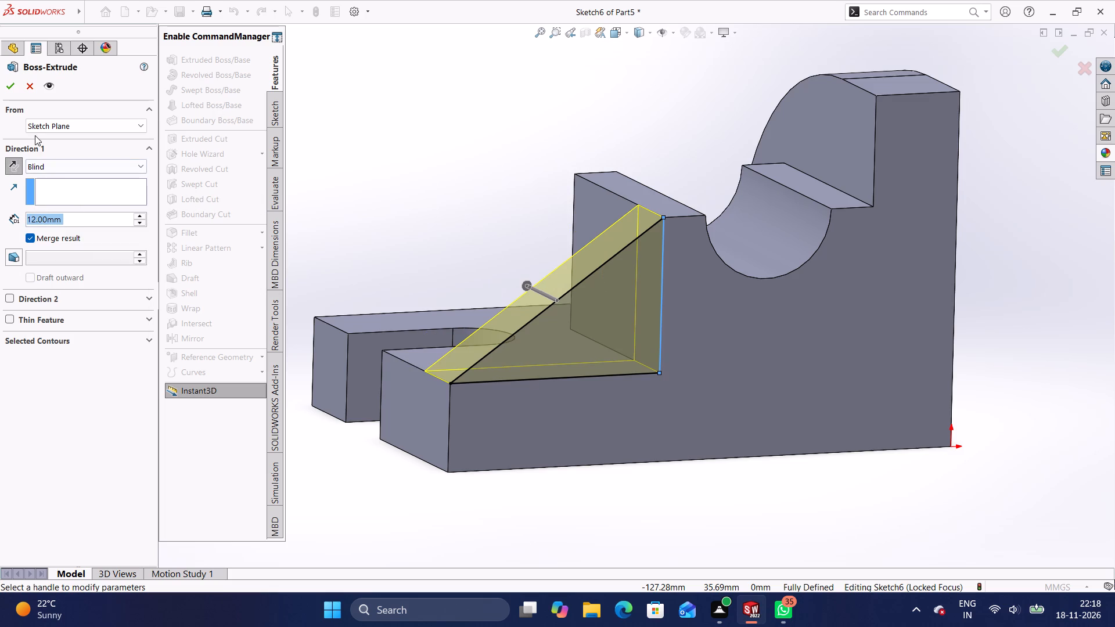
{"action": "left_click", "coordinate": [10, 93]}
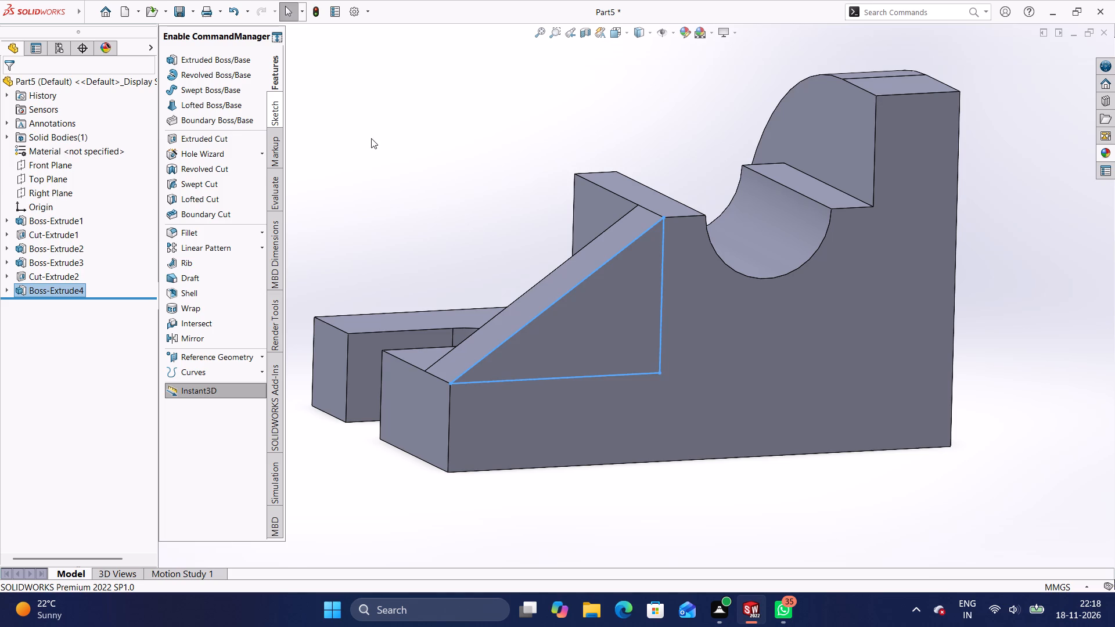
Examine the triangular rib against the grooved boss and slotted base from several angles.
{"action": "left_click", "coordinate": [371, 138]}
{"action": "middle_click_drag", "start_coordinate": [357, 171], "coordinate": [465, 266]}
{"action": "middle_click_drag", "start_coordinate": [505, 477], "coordinate": [535, 494]}
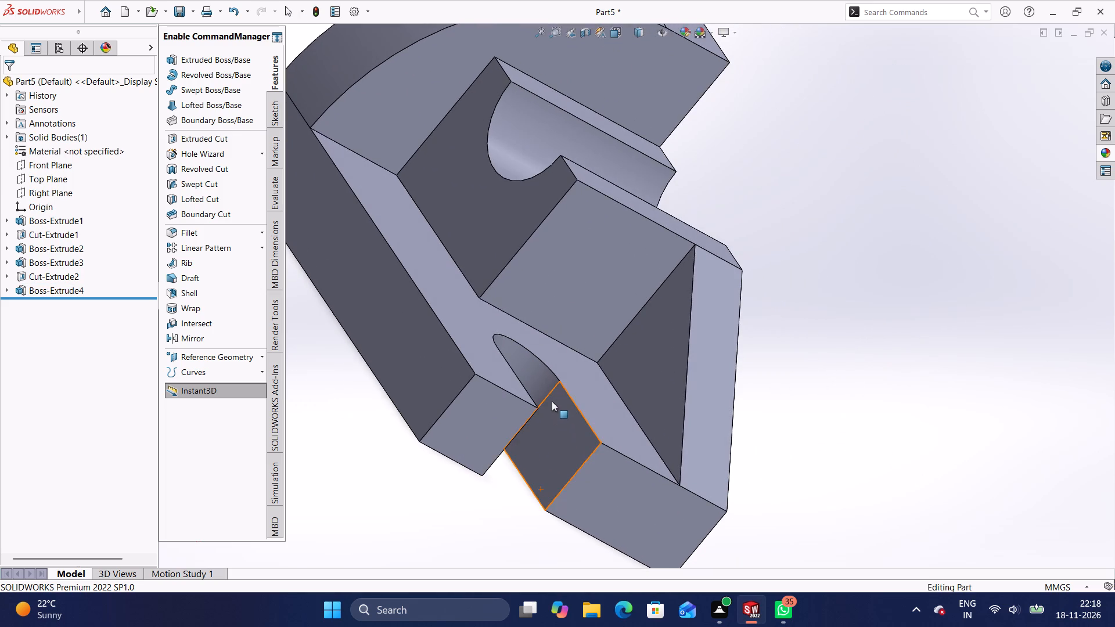
{"action": "scroll", "coordinate": [552, 396], "scroll_direction": "up", "scroll_amount": 3}
{"action": "middle_click_drag", "start_coordinate": [490, 442], "coordinate": [405, 445]}
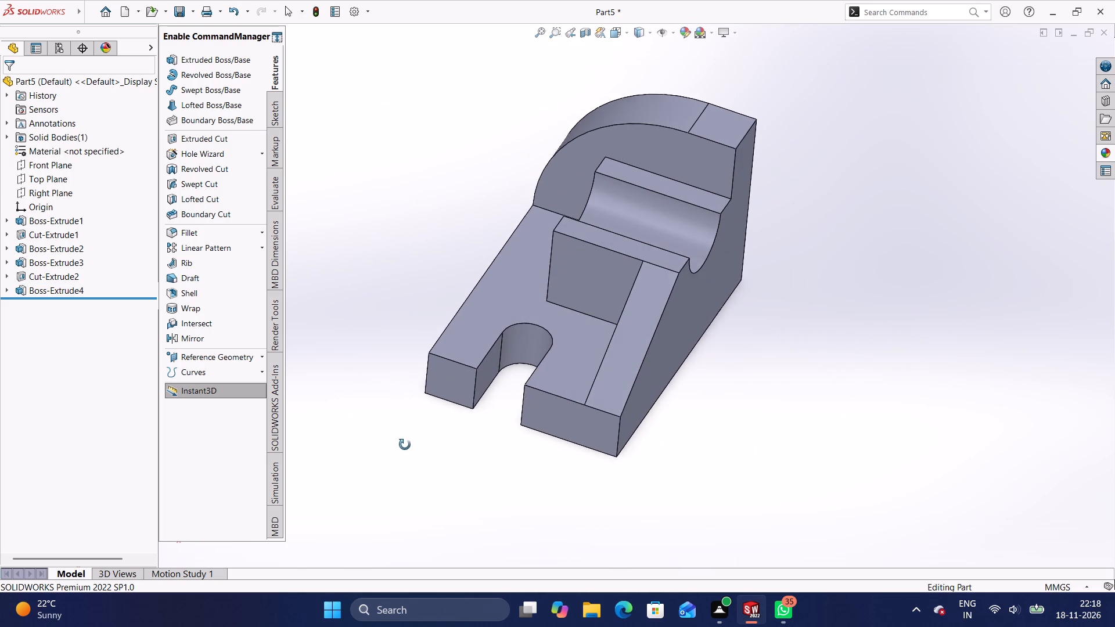
{"action": "middle_click_drag", "start_coordinate": [405, 445], "coordinate": [402, 444]}
{"action": "scroll", "coordinate": [400, 442], "scroll_direction": "up", "scroll_amount": 1}
{"action": "middle_click_drag", "start_coordinate": [391, 473], "coordinate": [447, 511]}
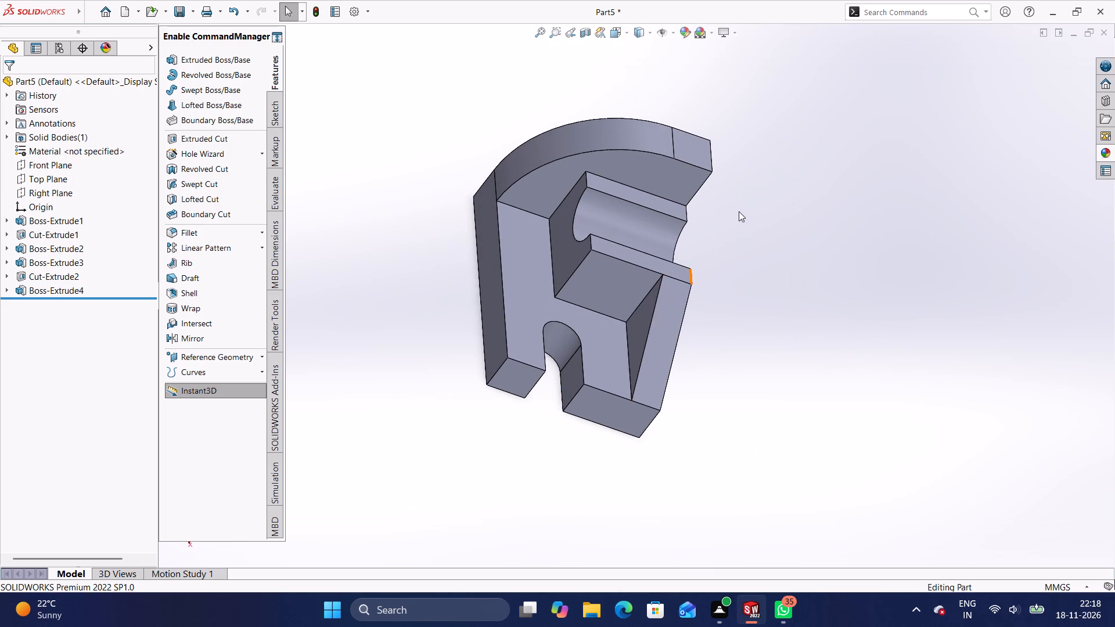
{"action": "middle_click_drag", "start_coordinate": [733, 210], "coordinate": [653, 165]}
{"action": "middle_click_drag", "start_coordinate": [557, 510], "coordinate": [642, 495]}
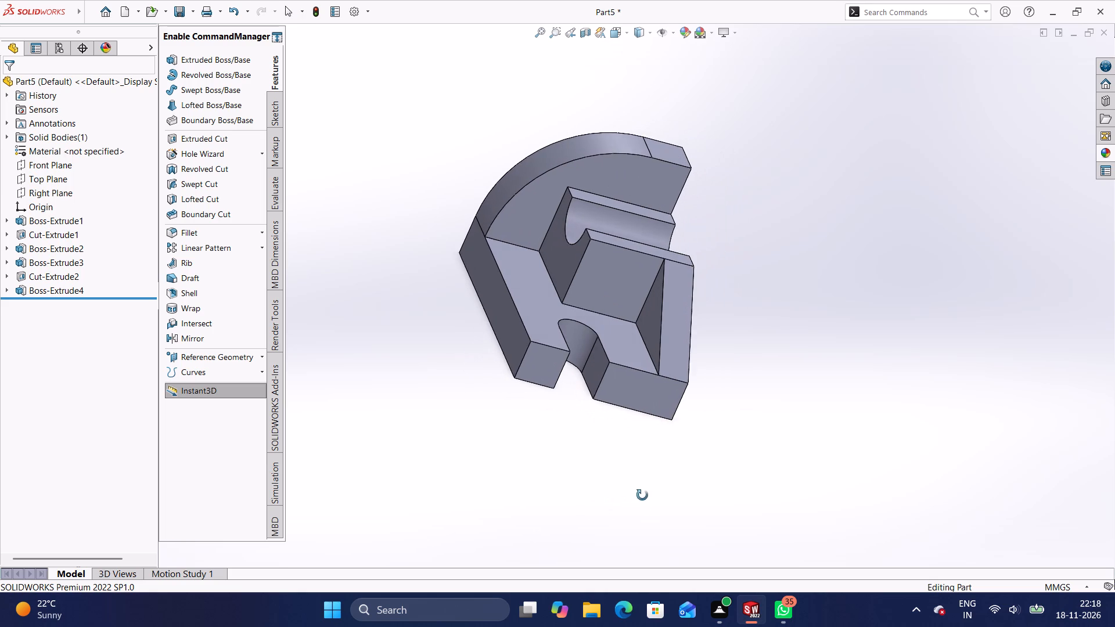
{"action": "middle_click_drag", "start_coordinate": [642, 495], "coordinate": [643, 495]}
{"action": "middle_click_drag", "start_coordinate": [472, 230], "coordinate": [360, 336]}
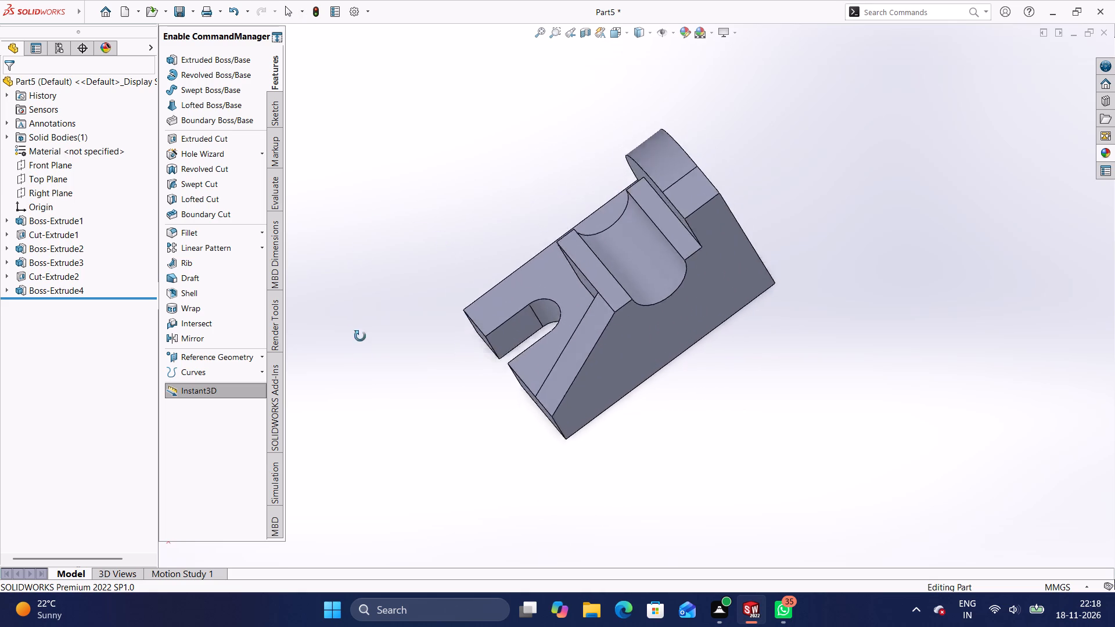
{"action": "middle_click_drag", "start_coordinate": [360, 336], "coordinate": [772, 111]}
{"action": "middle_click_drag", "start_coordinate": [704, 470], "coordinate": [718, 417]}
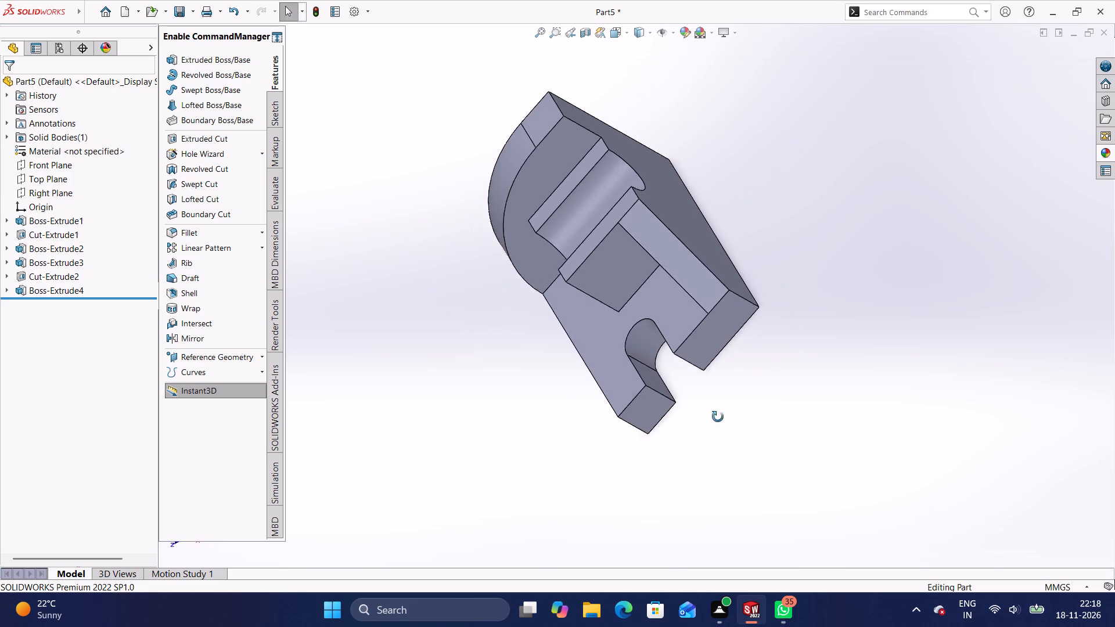
{"action": "middle_click_drag", "start_coordinate": [718, 417], "coordinate": [756, 333]}
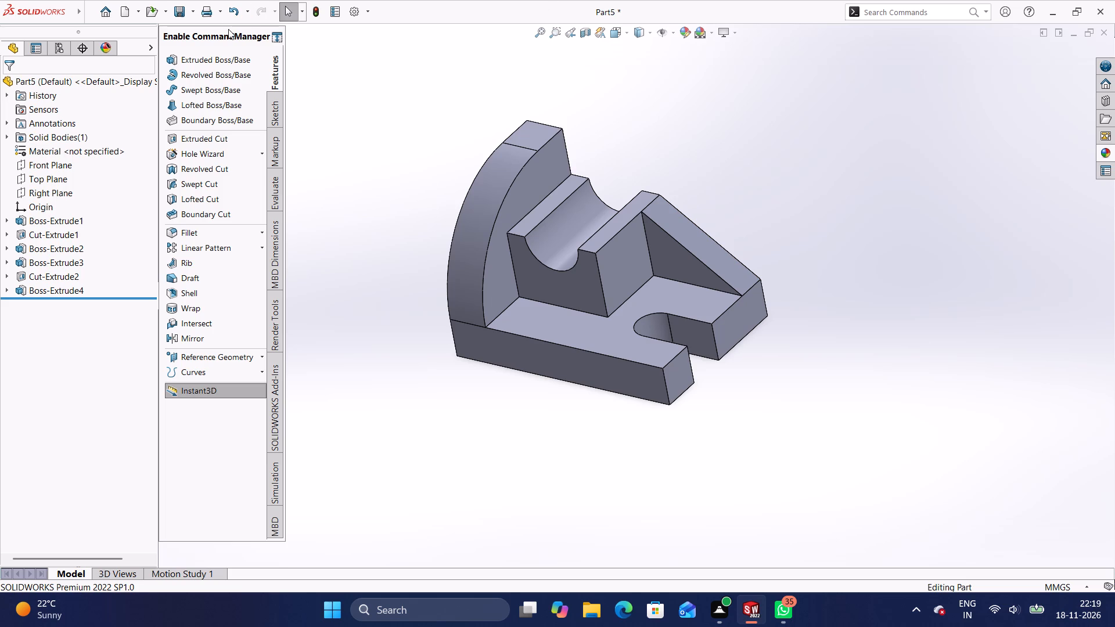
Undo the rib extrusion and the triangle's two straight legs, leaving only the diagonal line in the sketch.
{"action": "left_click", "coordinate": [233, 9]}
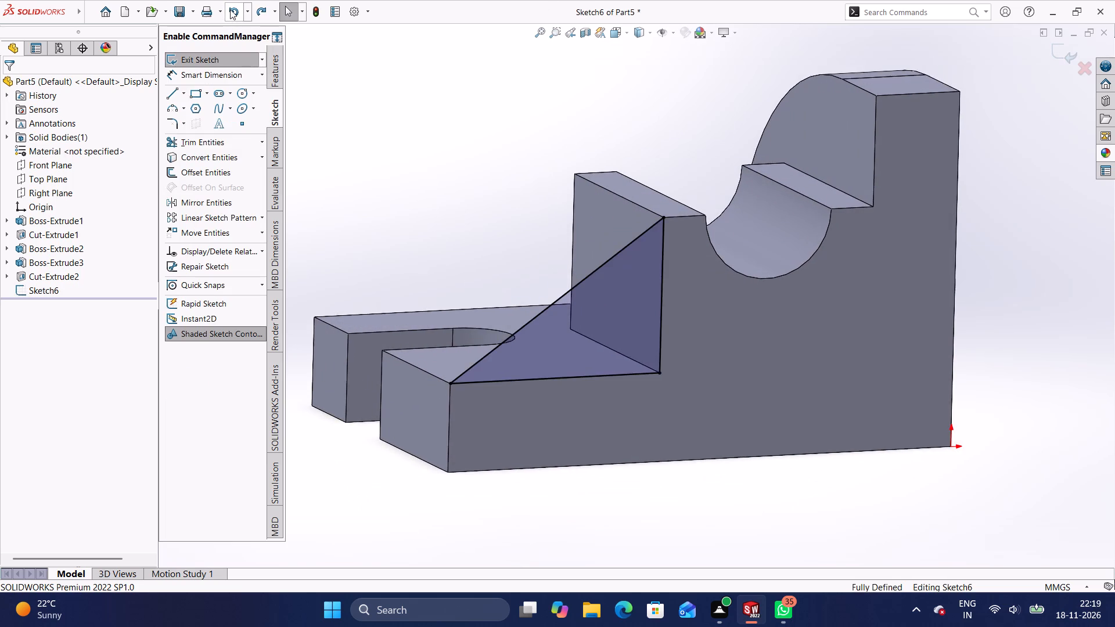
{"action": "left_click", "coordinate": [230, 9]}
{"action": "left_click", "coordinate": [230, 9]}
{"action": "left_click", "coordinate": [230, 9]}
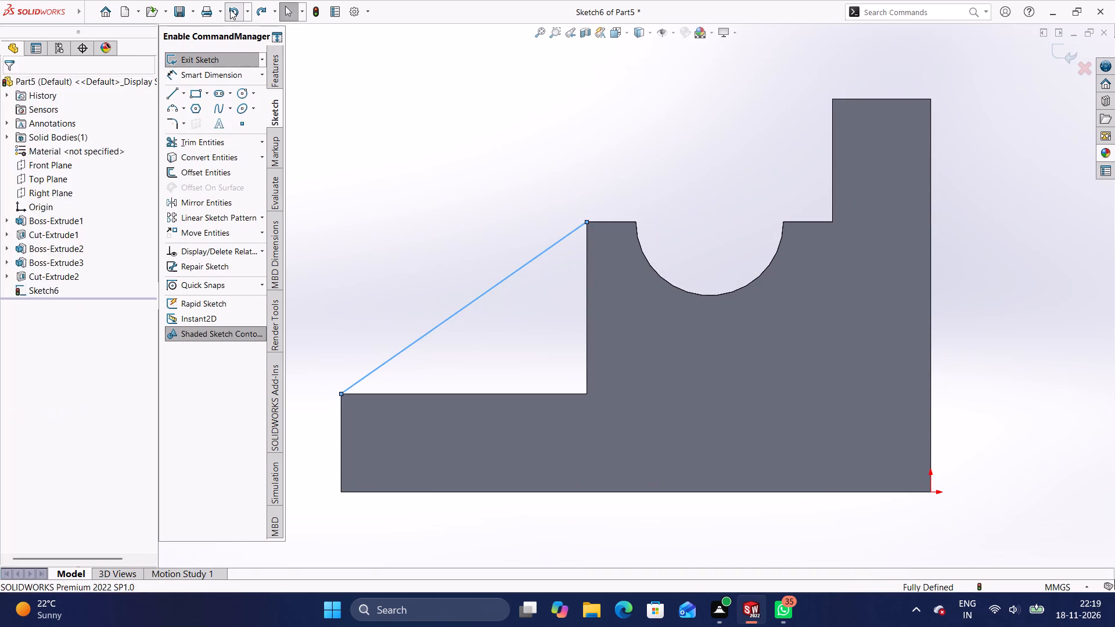
Undo the remaining rib sketch, the semicircular groove cut in the boss and the cut's circle sketch.
{"action": "left_click", "coordinate": [230, 9]}
{"action": "left_click", "coordinate": [236, 6]}
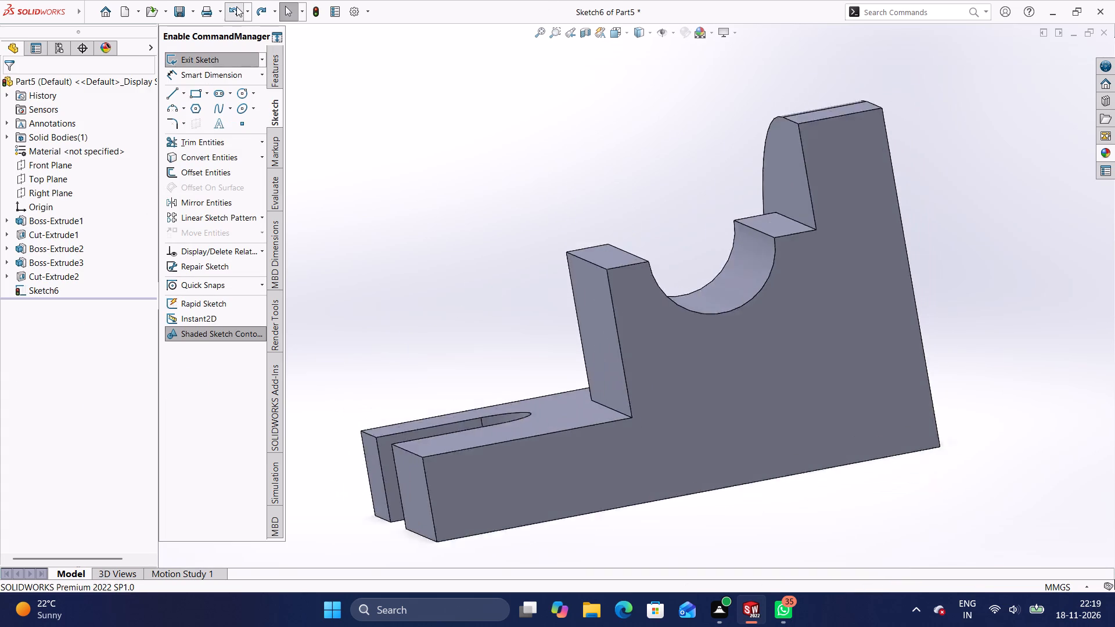
{"action": "left_click", "coordinate": [236, 6]}
{"action": "left_click", "coordinate": [232, 8]}
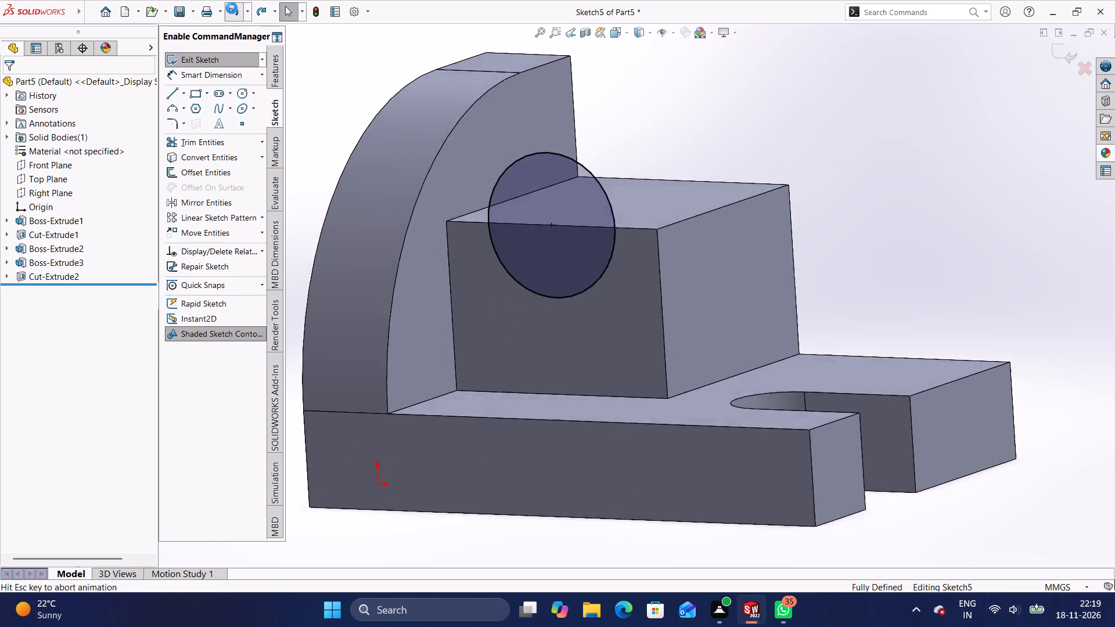
{"action": "left_click", "coordinate": [232, 8]}
{"action": "left_click", "coordinate": [229, 8]}
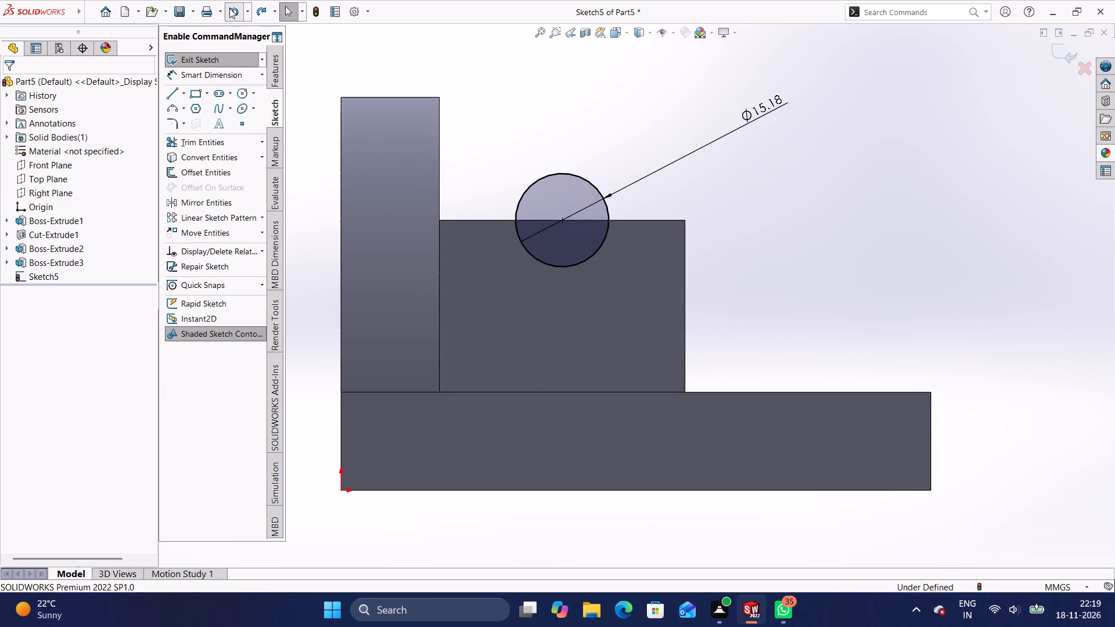
{"action": "left_click", "coordinate": [229, 8]}
{"action": "left_click", "coordinate": [232, 12]}
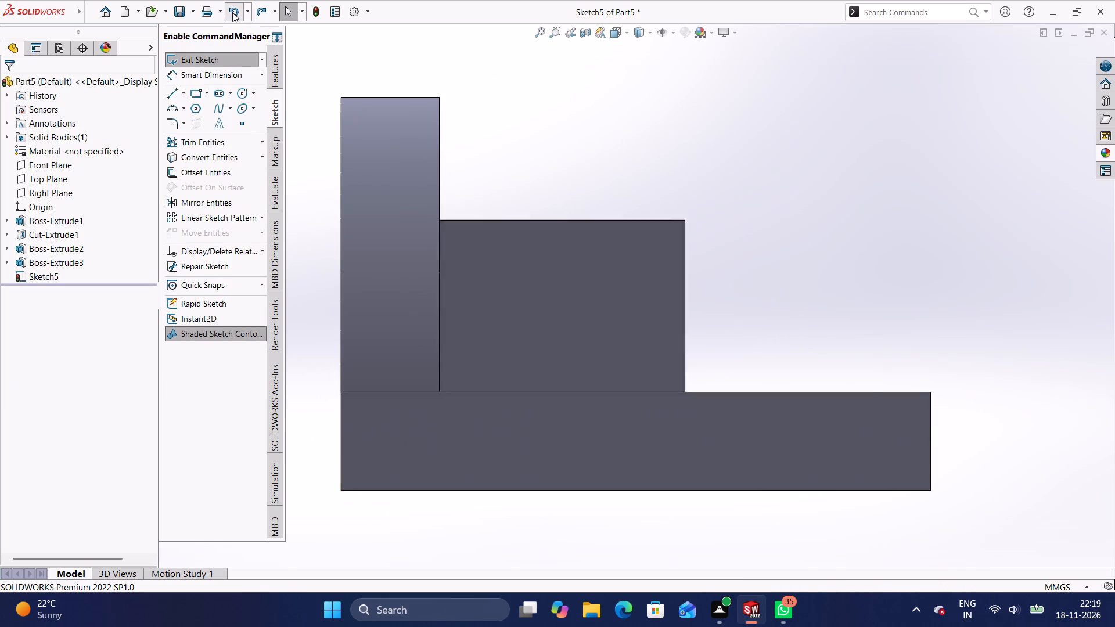
{"action": "left_click", "coordinate": [232, 12]}
Undo the rectangular boss extrusion on the base together with its dimensioned rectangle sketch.
{"action": "left_click", "coordinate": [232, 12]}
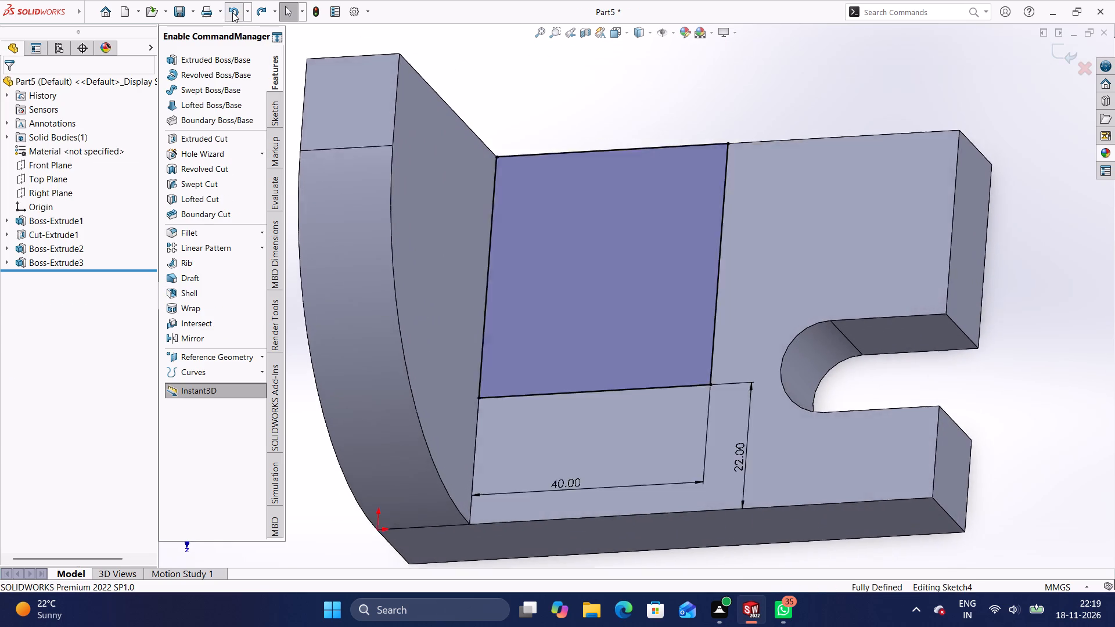
{"action": "left_click", "coordinate": [232, 12]}
{"action": "left_click", "coordinate": [232, 12]}
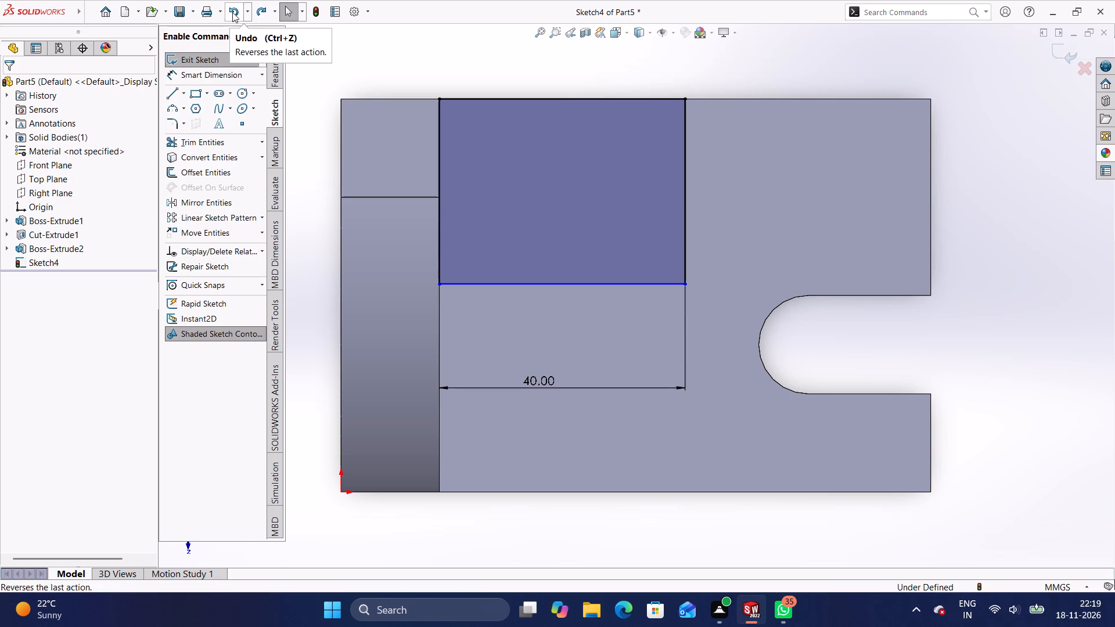
{"action": "left_click", "coordinate": [232, 12]}
{"action": "left_click", "coordinate": [232, 12]}
{"action": "left_click", "coordinate": [232, 12]}
{"action": "left_click", "coordinate": [232, 12]}
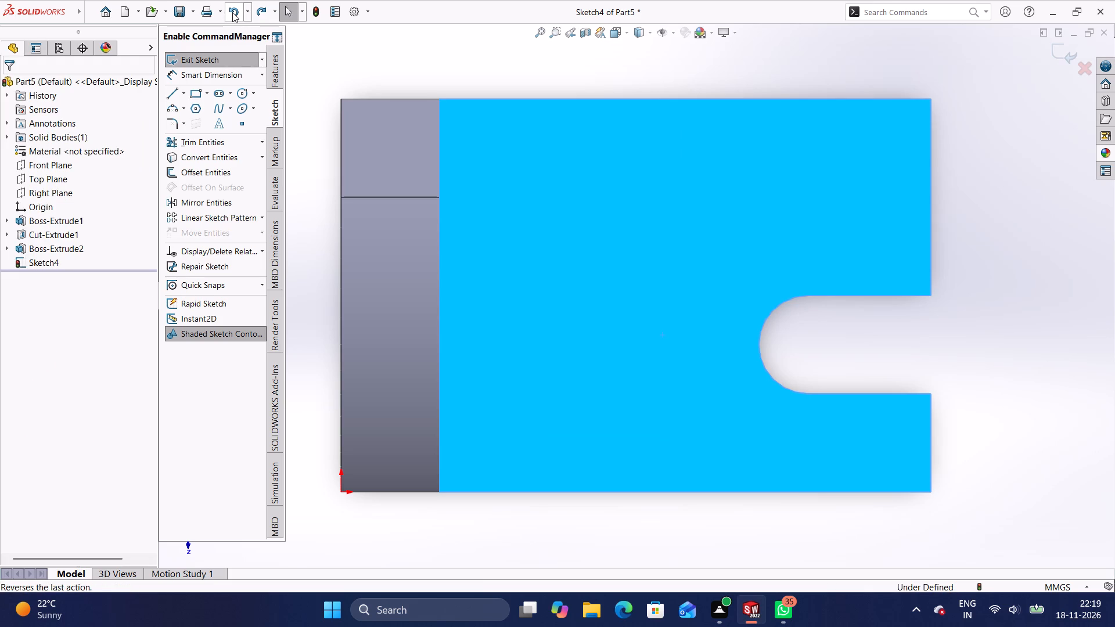
{"action": "left_click", "coordinate": [232, 12]}
Undo the rounded upright plate extrusion and its whole profile sketch, back to the slotted base.
{"action": "left_click", "coordinate": [232, 12]}
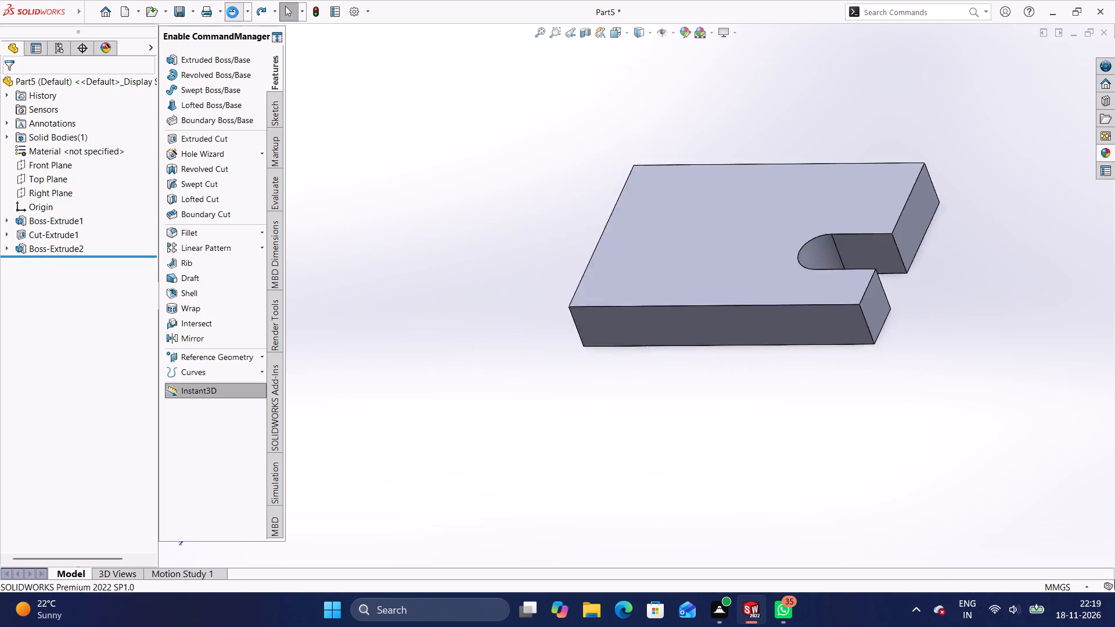
{"action": "left_click", "coordinate": [232, 12]}
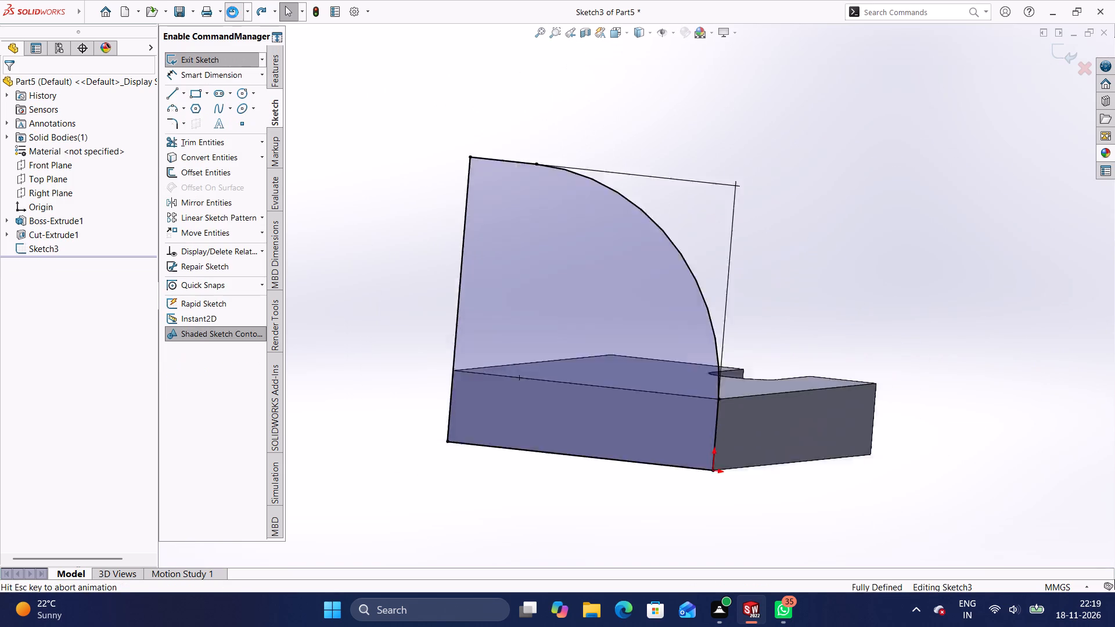
{"action": "left_click", "coordinate": [232, 12]}
{"action": "left_click", "coordinate": [232, 12]}
{"action": "left_click", "coordinate": [232, 12]}
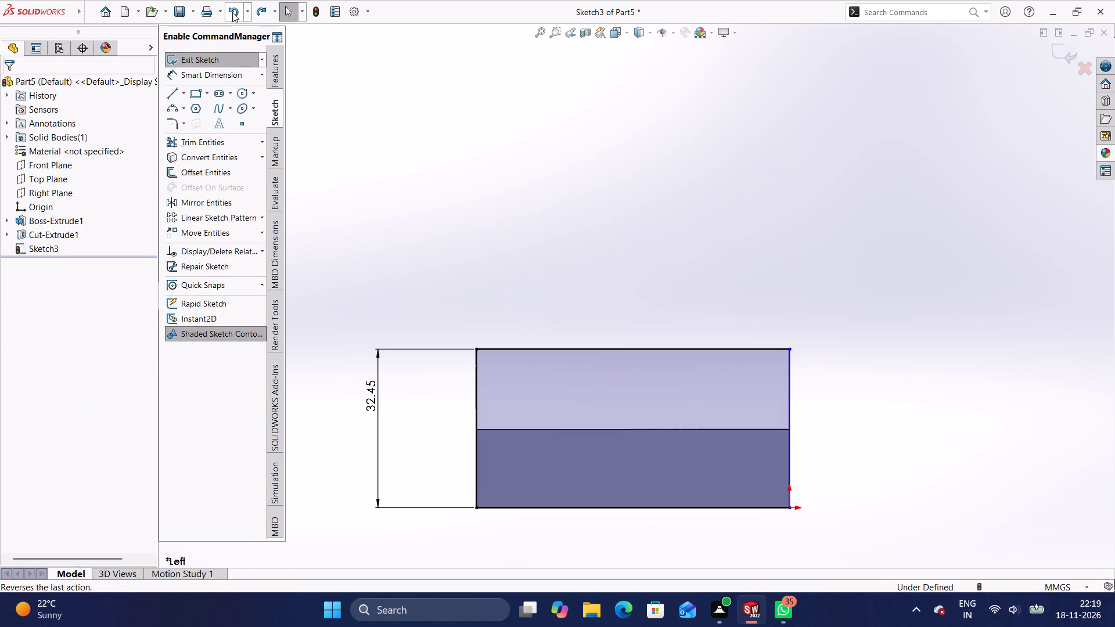
{"action": "left_click", "coordinate": [232, 12]}
{"action": "left_click", "coordinate": [232, 12]}
{"action": "left_click", "coordinate": [232, 12]}
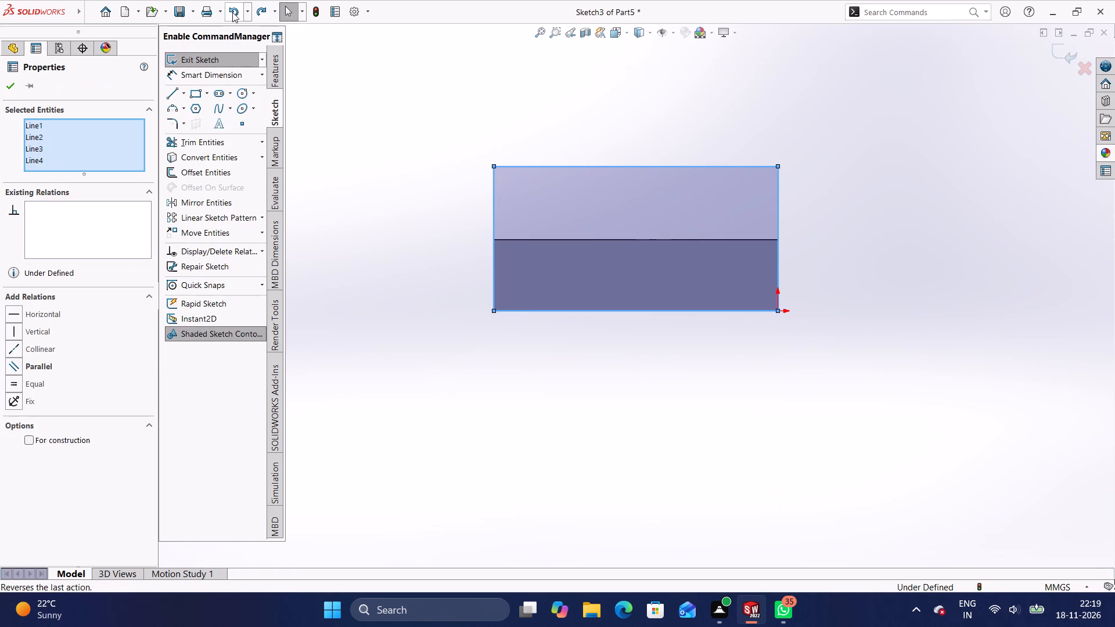
{"action": "left_click", "coordinate": [232, 12]}
{"action": "left_click", "coordinate": [232, 12]}
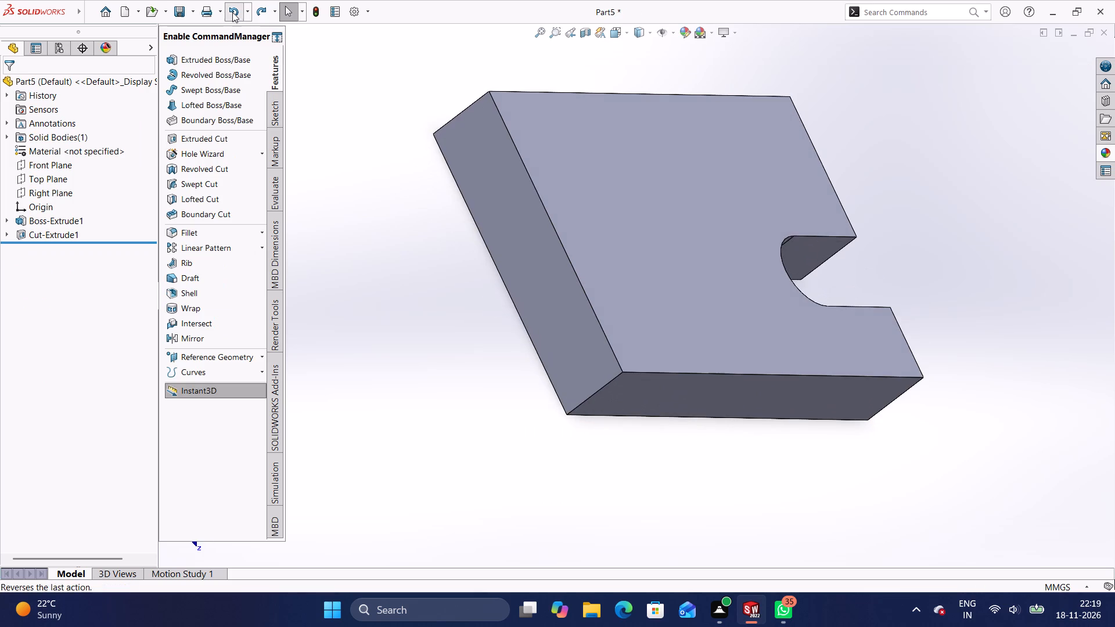
Undo the slot cut in the base along with its dimensions and slot sketch.
{"action": "left_click", "coordinate": [232, 12]}
{"action": "left_click", "coordinate": [232, 12]}
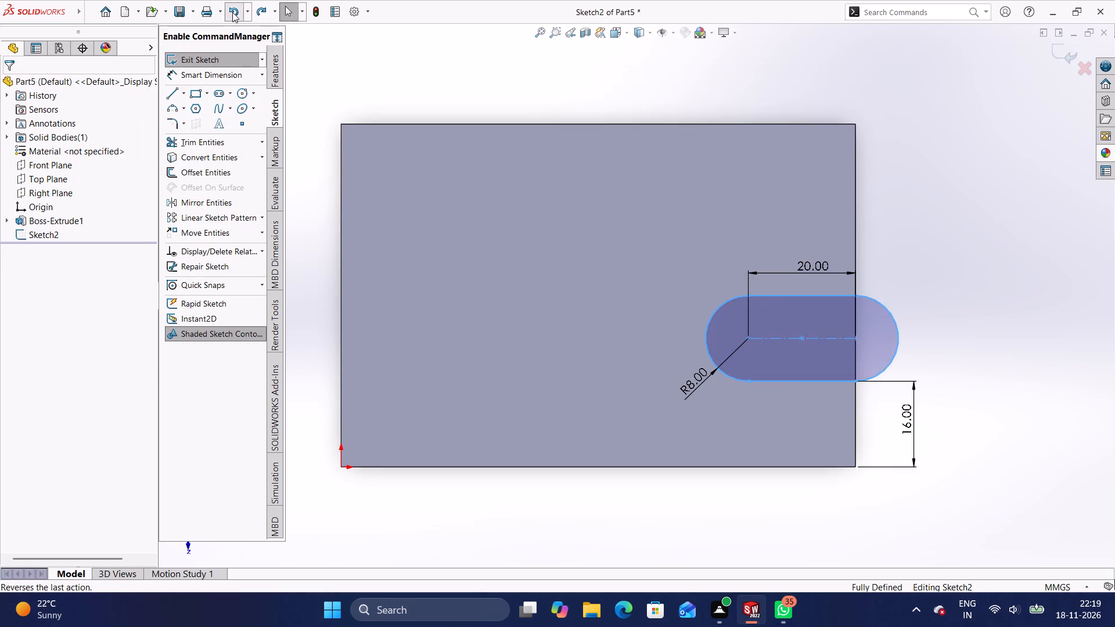
{"action": "left_click", "coordinate": [232, 12]}
{"action": "left_click", "coordinate": [232, 12]}
{"action": "left_click", "coordinate": [232, 12]}
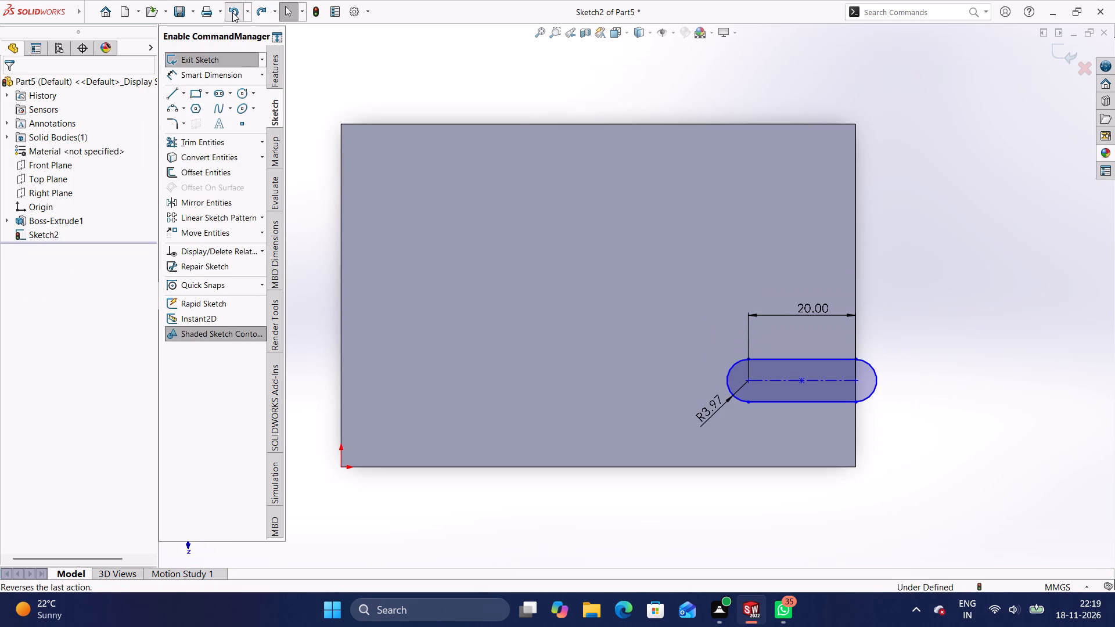
{"action": "double_click", "coordinate": [232, 12]}
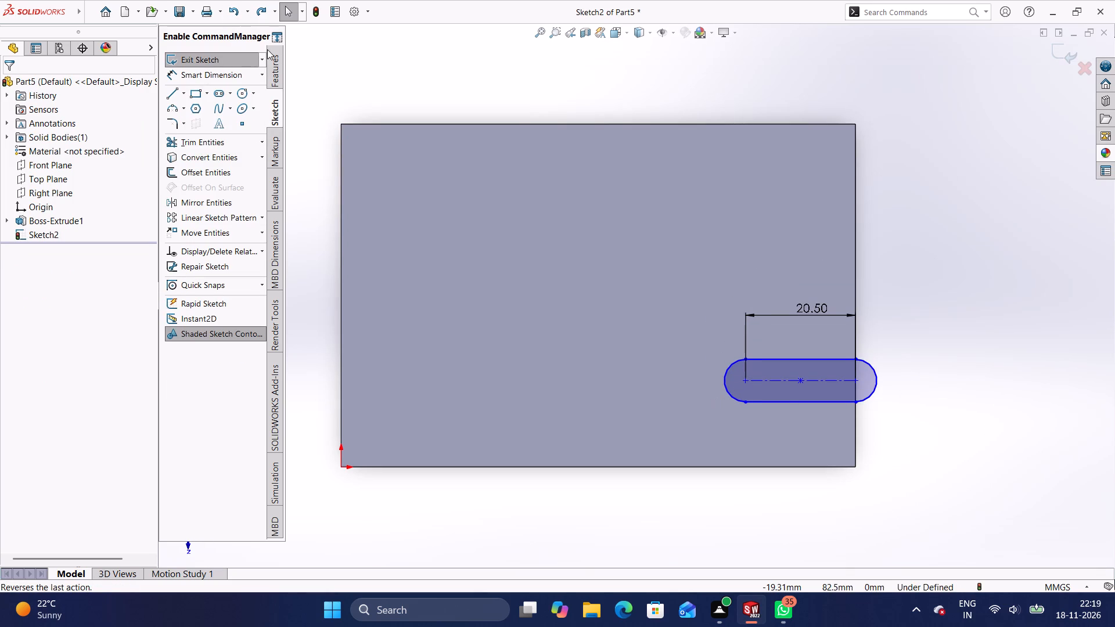
{"action": "left_click", "coordinate": [232, 12]}
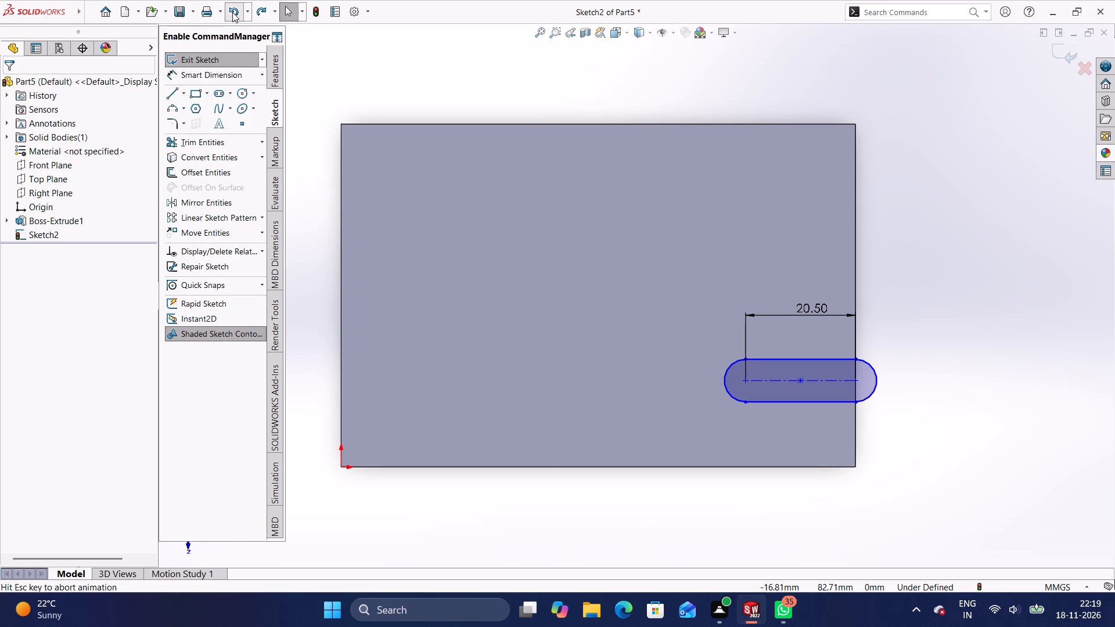
{"action": "left_click", "coordinate": [236, 15]}
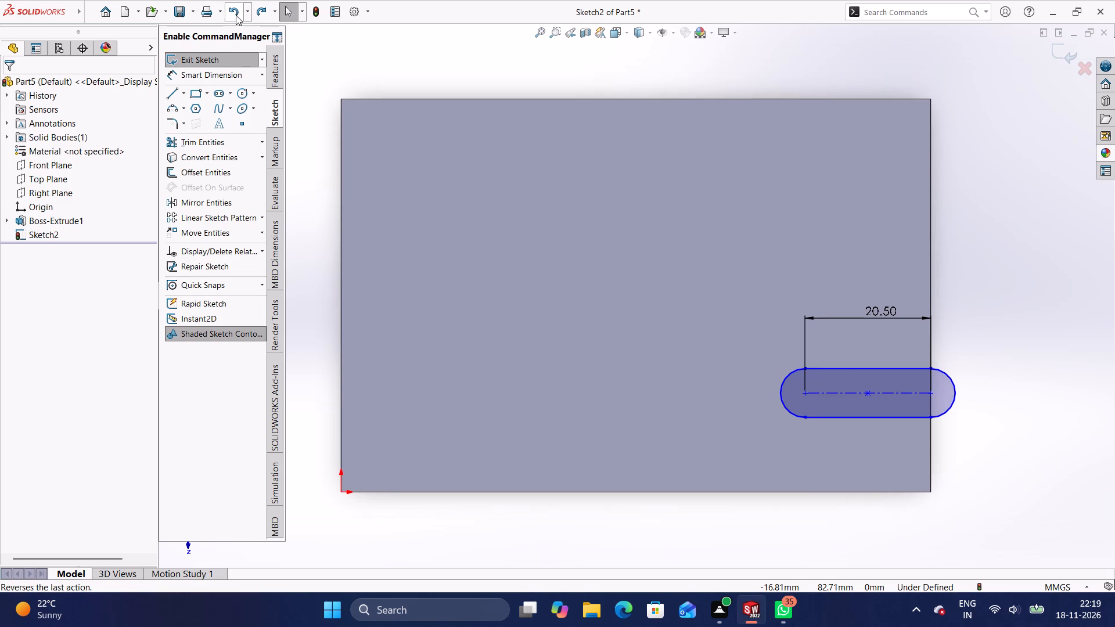
{"action": "triple_click", "coordinate": [236, 15]}
{"action": "left_click", "coordinate": [236, 15]}
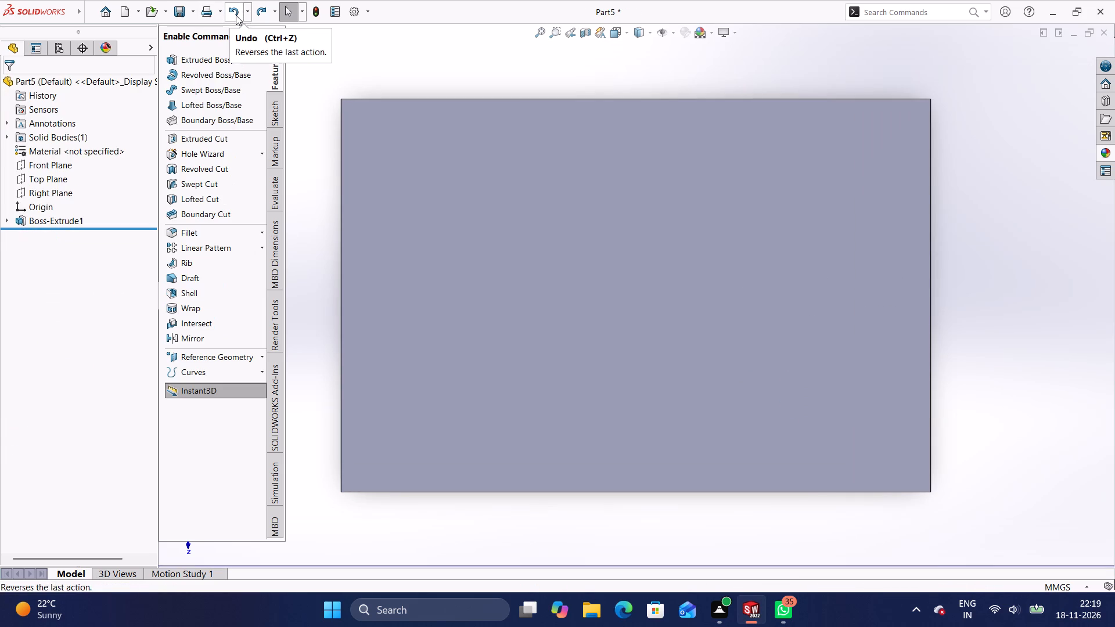
Undo the base block extrusion and its rectangle sketch to return to an empty part.
{"action": "left_click", "coordinate": [236, 15]}
{"action": "left_click", "coordinate": [236, 15]}
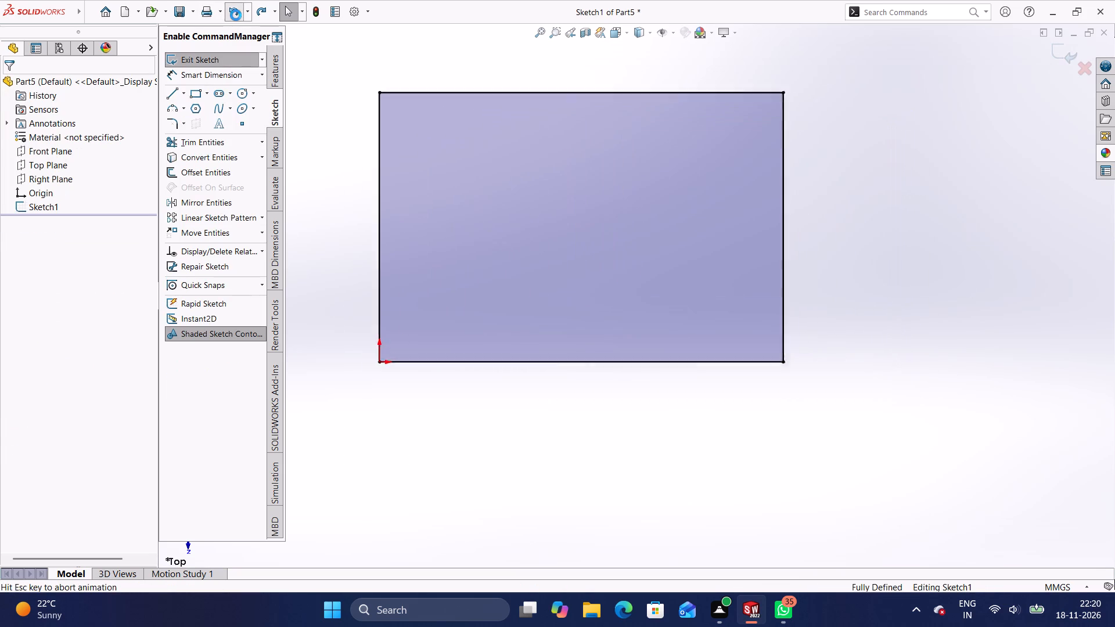
{"action": "left_click", "coordinate": [236, 15]}
{"action": "left_click", "coordinate": [236, 15]}
{"action": "left_click", "coordinate": [236, 15]}
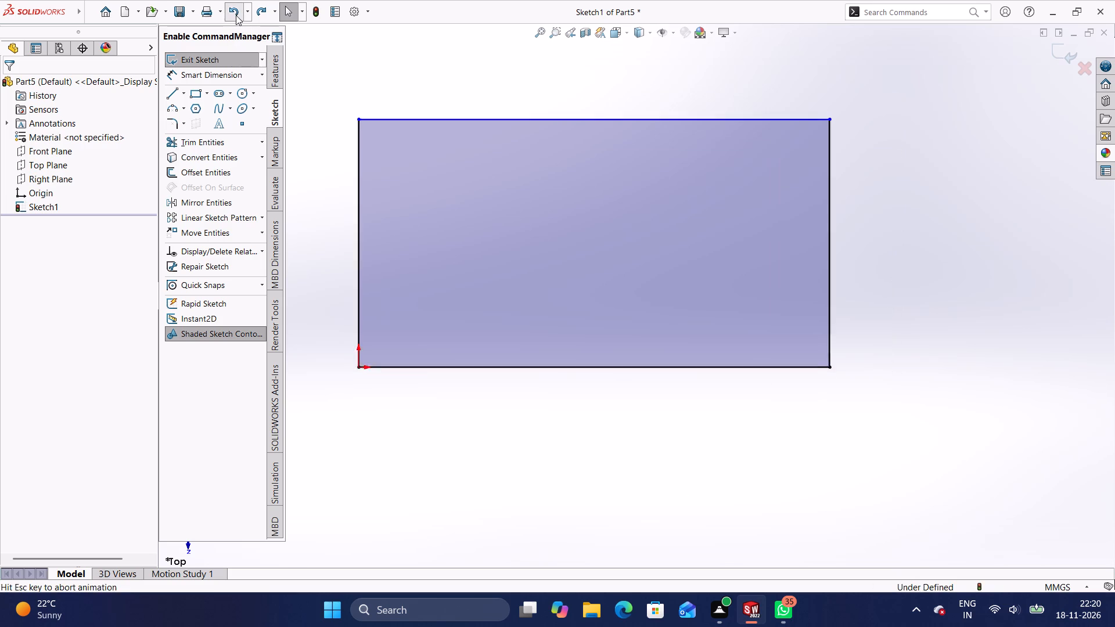
{"action": "left_click", "coordinate": [236, 15]}
{"action": "left_click", "coordinate": [236, 15]}
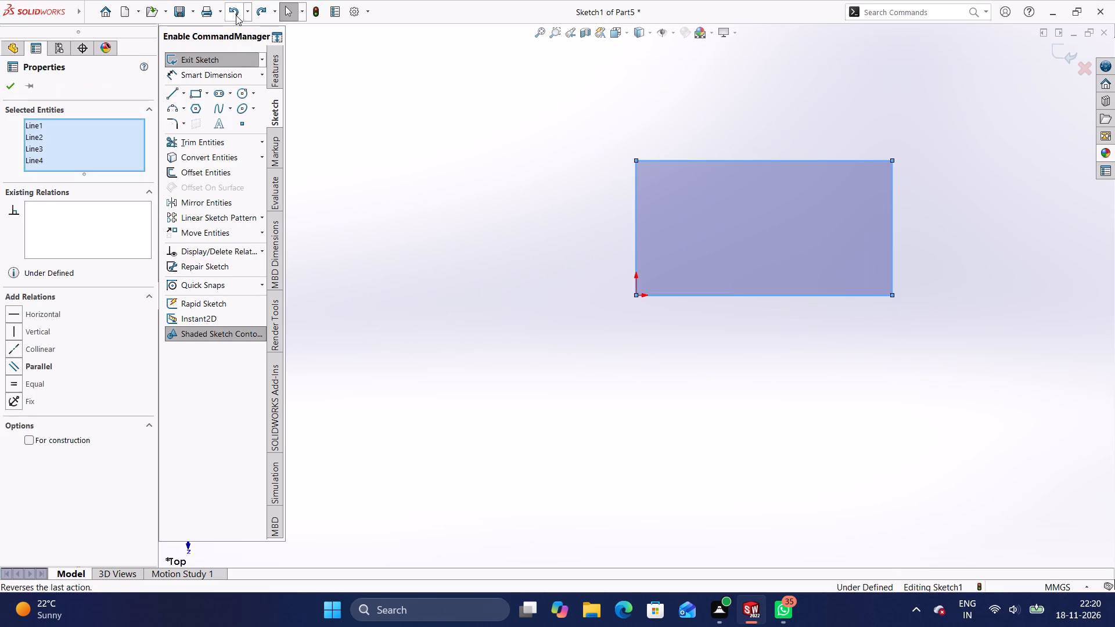
{"action": "left_click", "coordinate": [236, 15]}
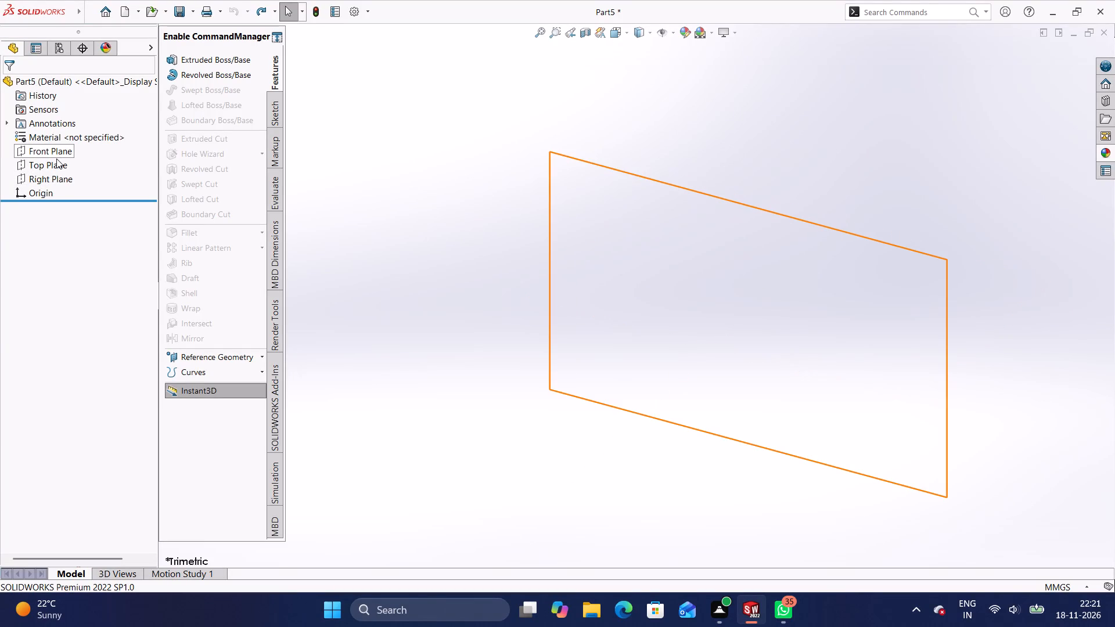
Sketch a corner rectangle of about 113 x 63 mm on the Top Plane, starting at the origin.
{"action": "left_click", "coordinate": [57, 162]}
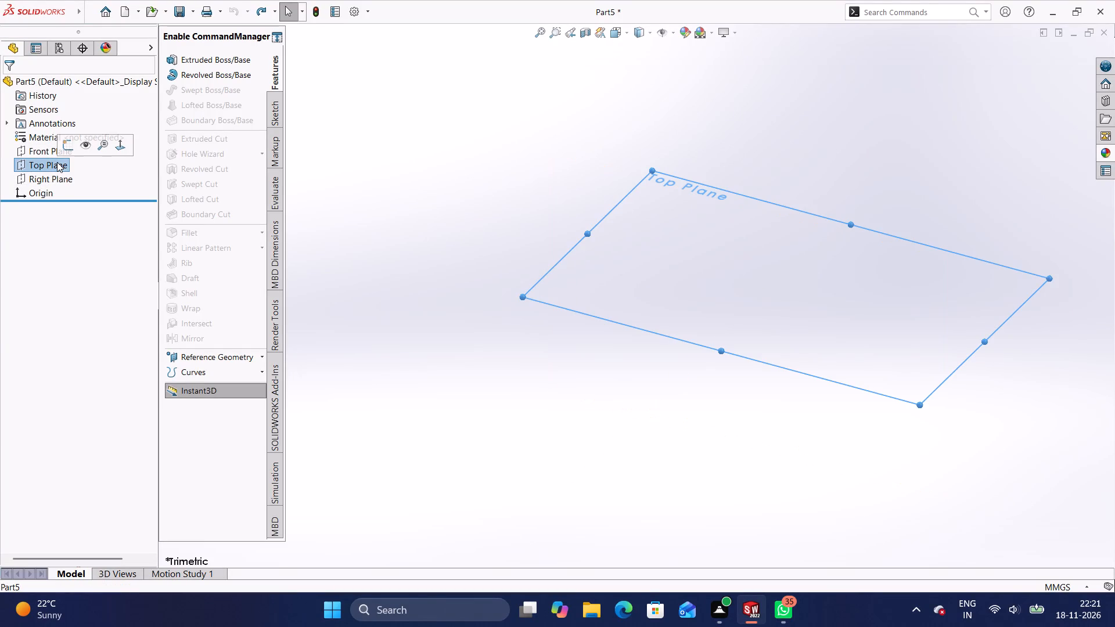
{"action": "key", "text": "9"}
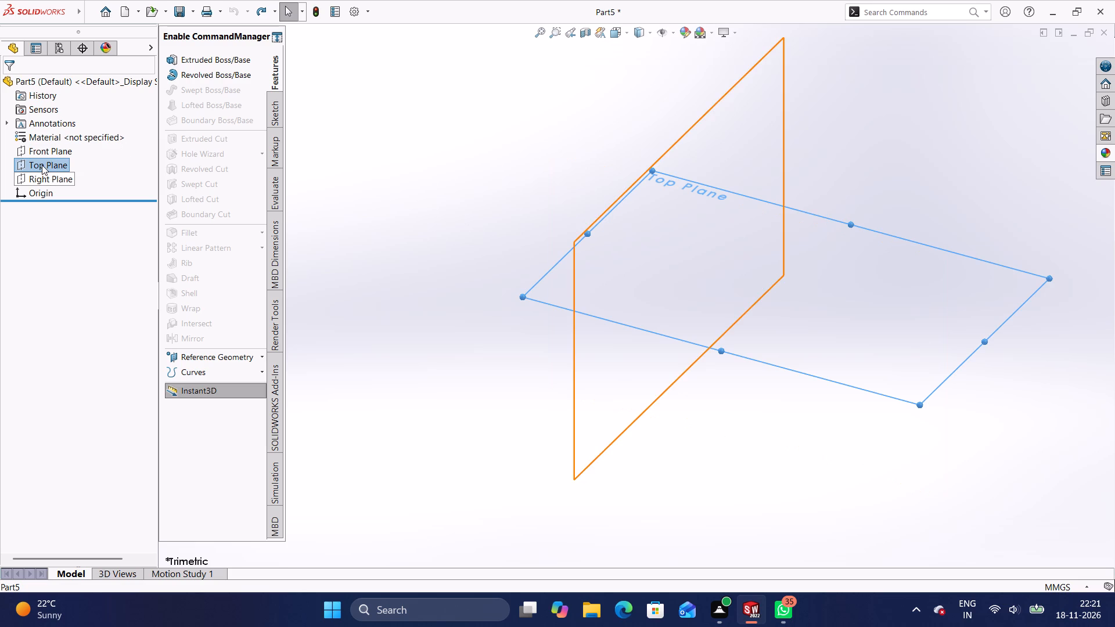
{"action": "left_click", "coordinate": [42, 165]}
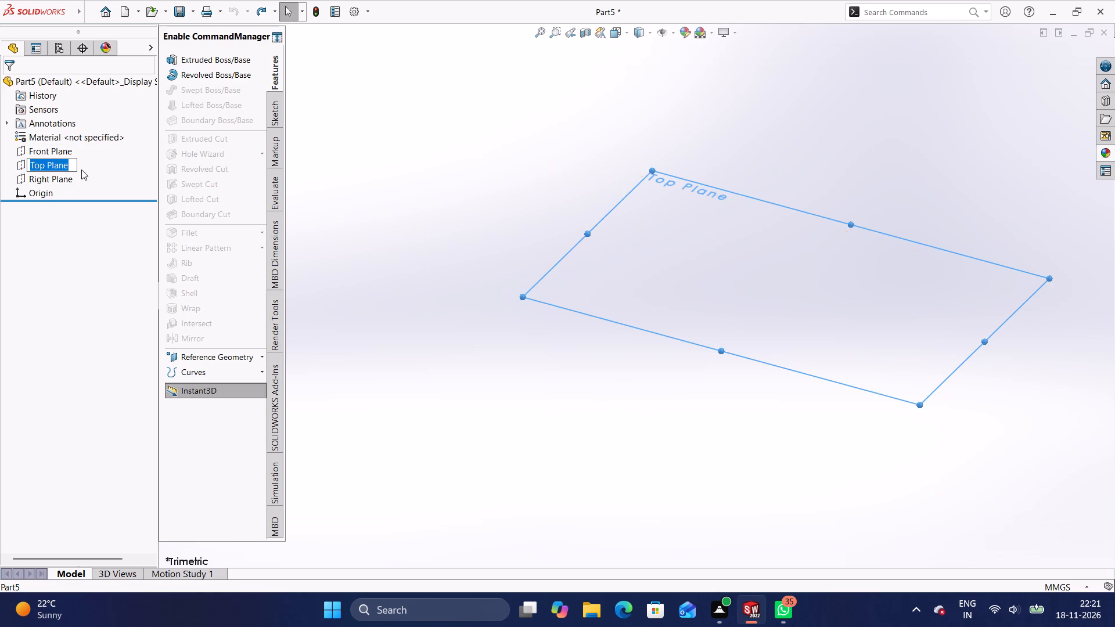
{"action": "left_click", "coordinate": [92, 172]}
{"action": "left_click", "coordinate": [105, 156]}
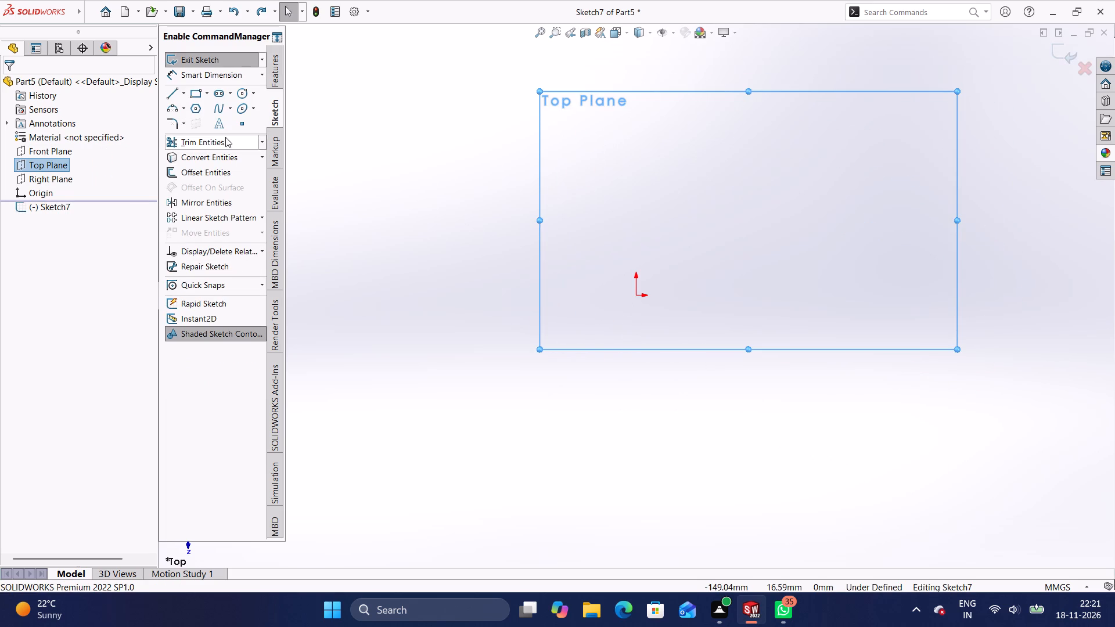
{"action": "left_click", "coordinate": [197, 96]}
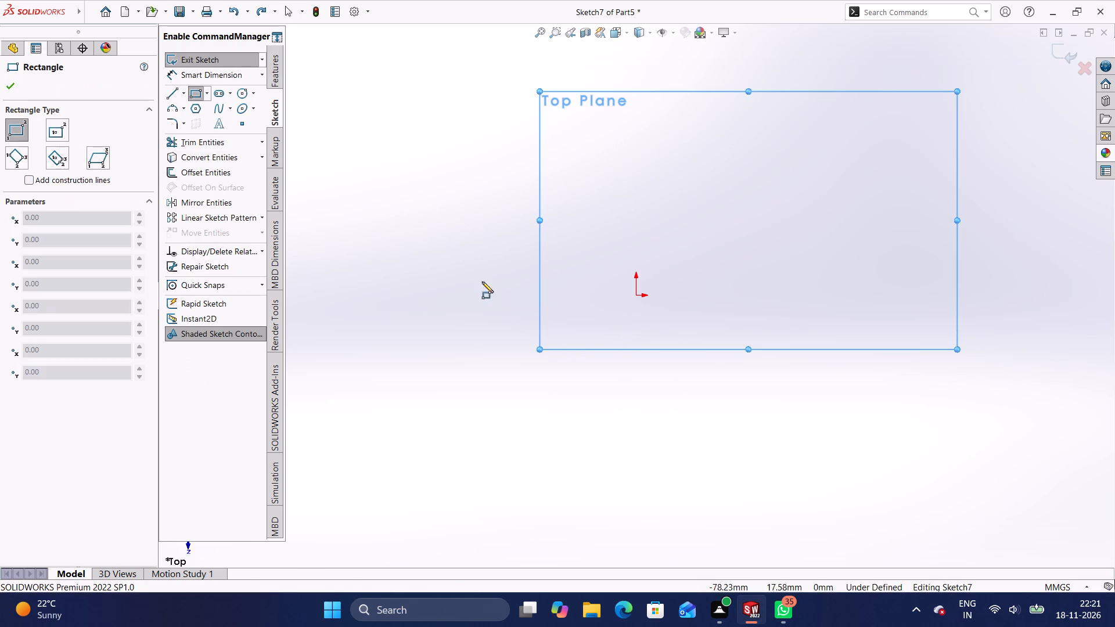
{"action": "left_click", "coordinate": [635, 296]}
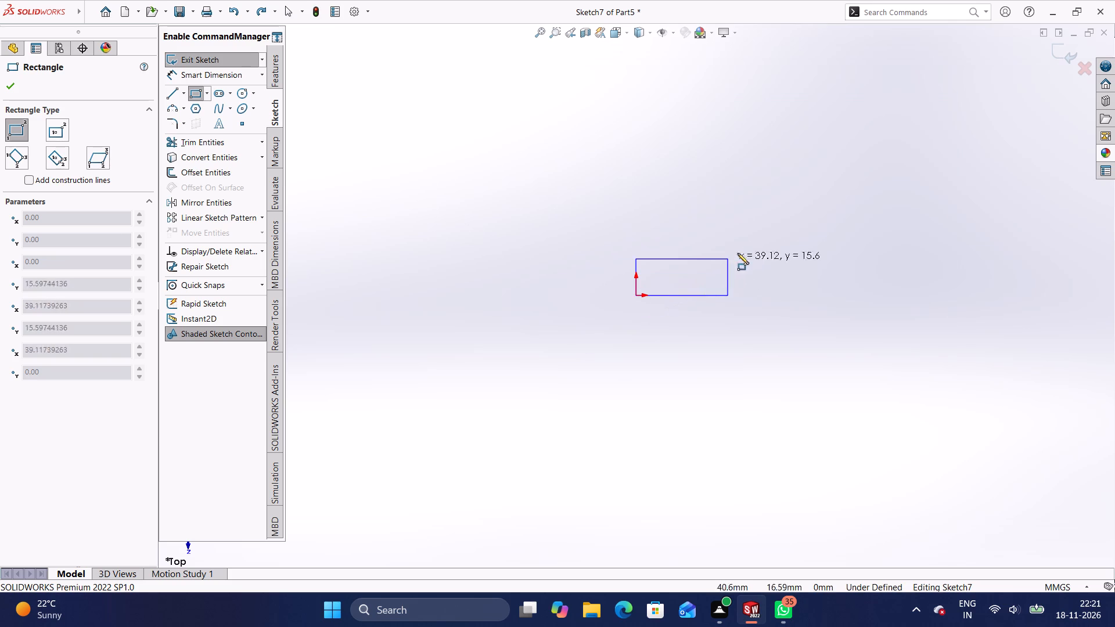
{"action": "left_click", "coordinate": [901, 147]}
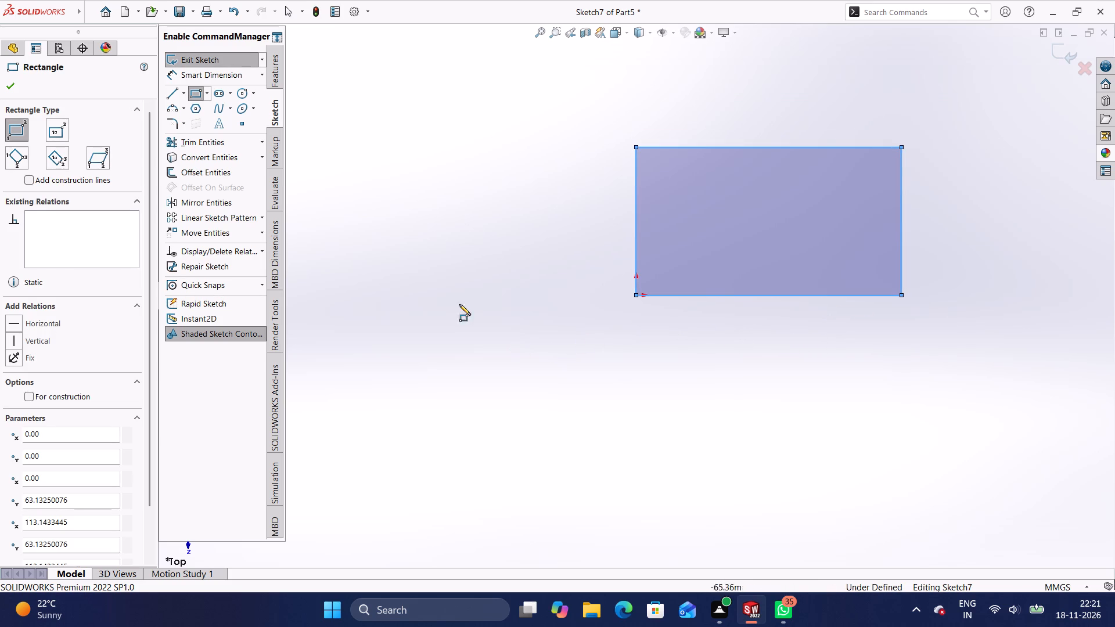
Dimension the rectangle's lower horizontal edge to 96 mm.
{"action": "left_click", "coordinate": [214, 76]}
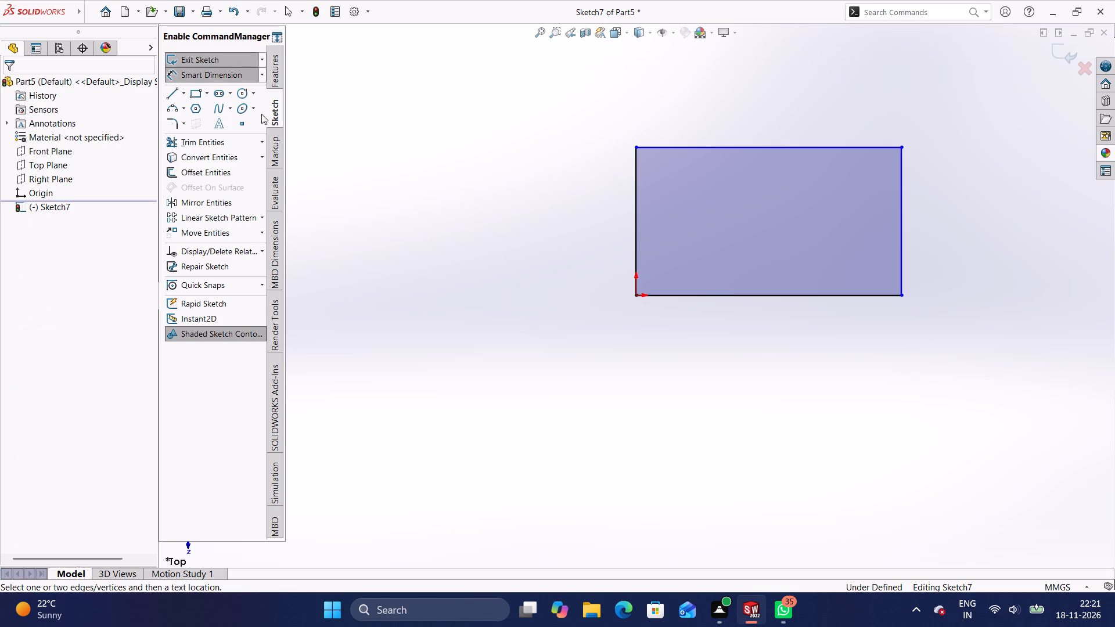
{"action": "left_click", "coordinate": [760, 294]}
{"action": "left_click", "coordinate": [761, 361]}
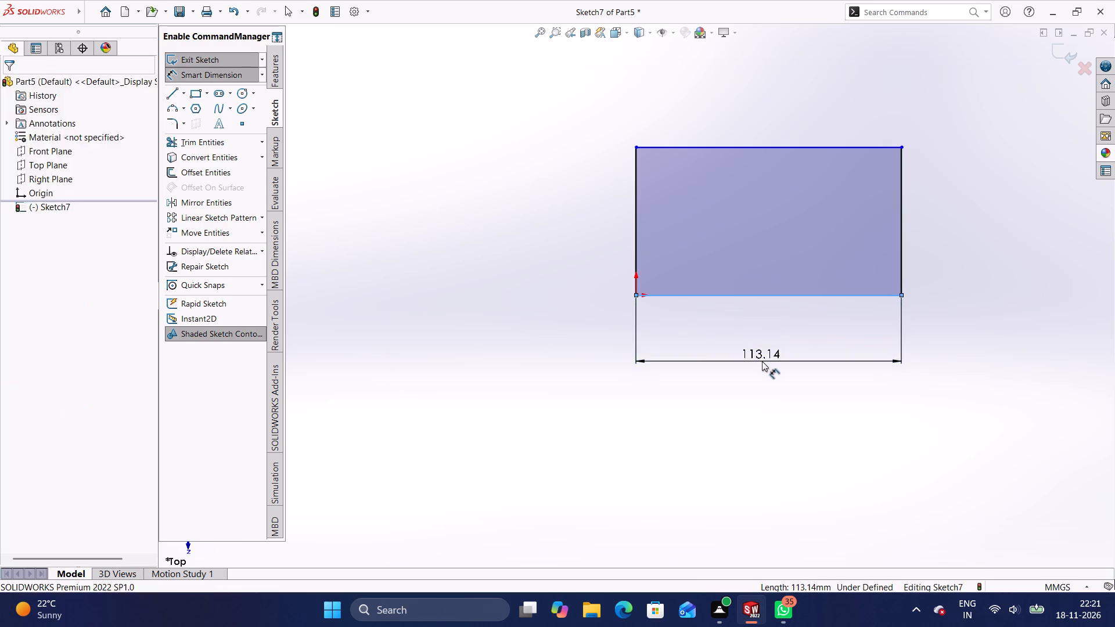
{"action": "key", "text": "BackSpace"}
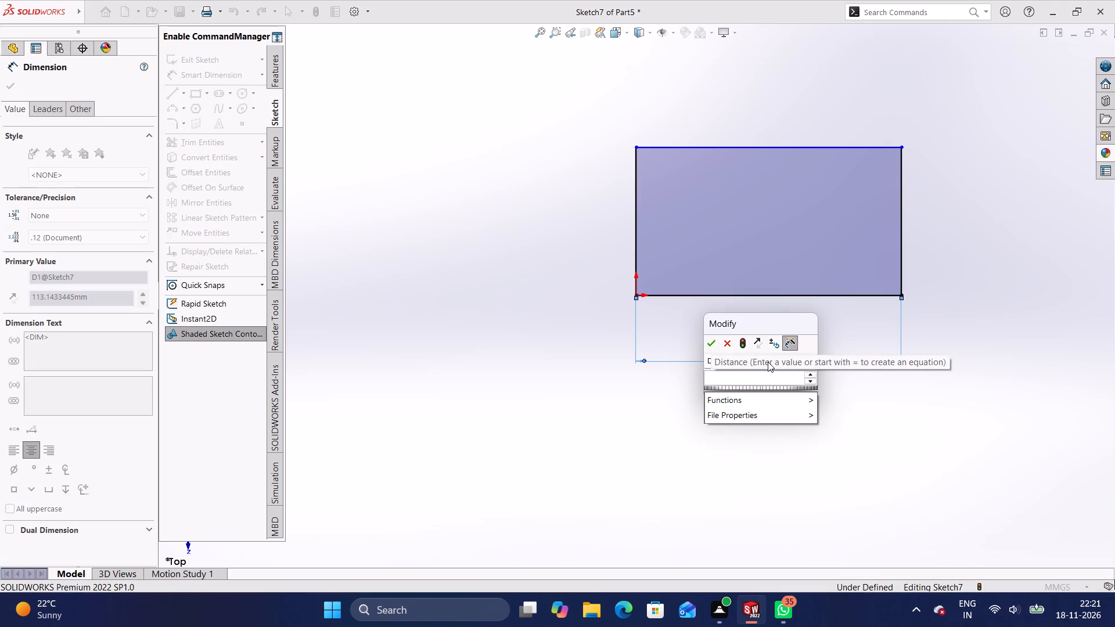
{"action": "type", "text": "96"}
{"action": "key", "text": "Return"}
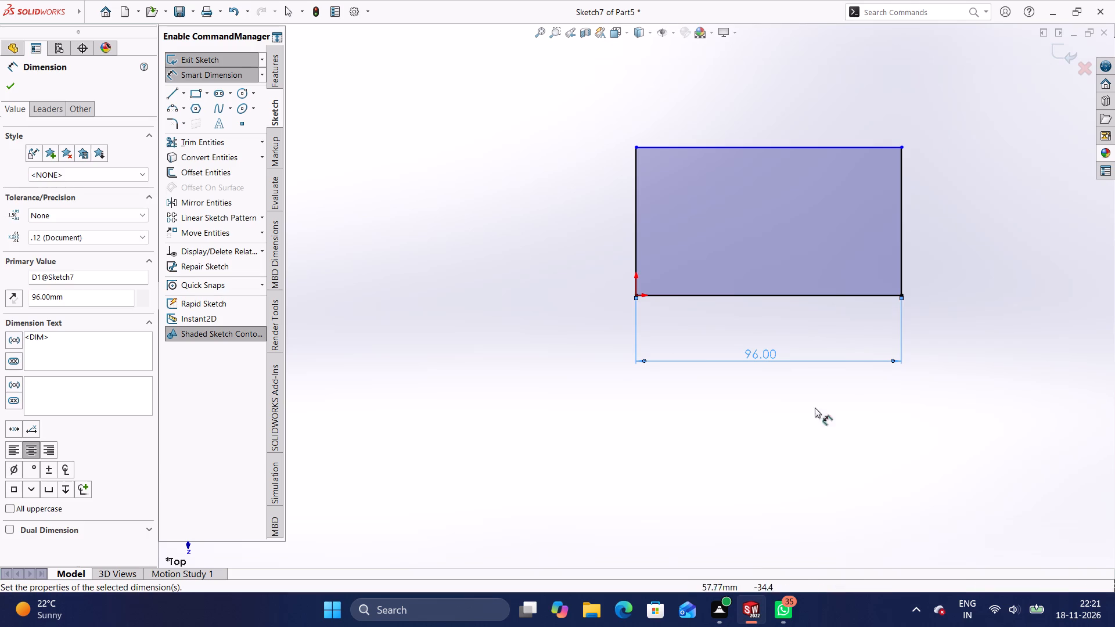
{"action": "left_click", "coordinate": [828, 416]}
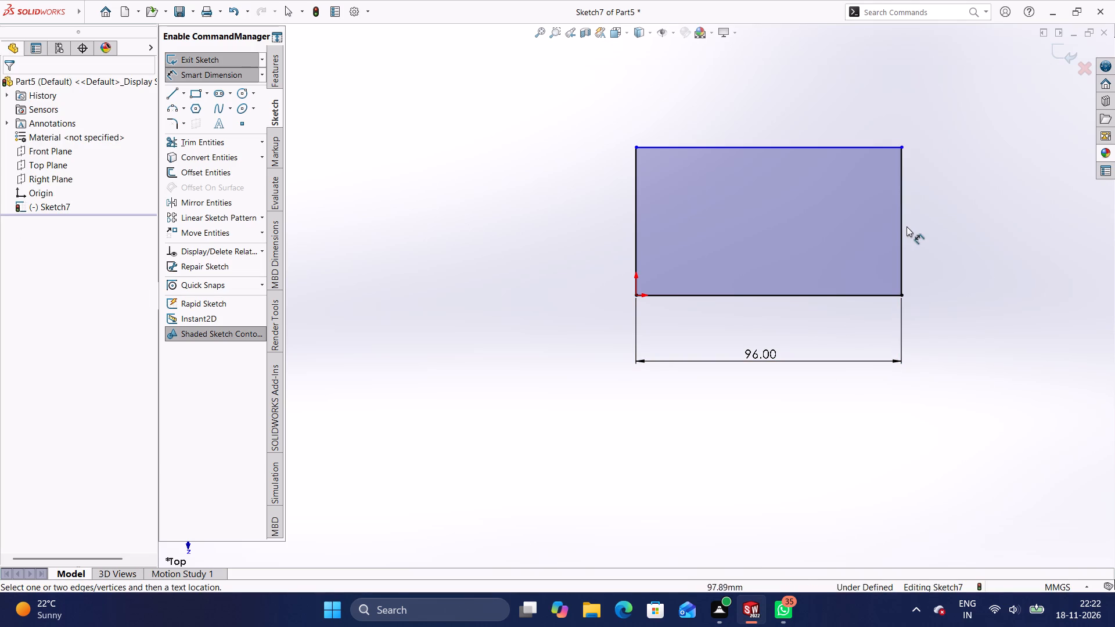
Dimension the rectangle's right vertical edge to 64 mm.
{"action": "left_click", "coordinate": [902, 216]}
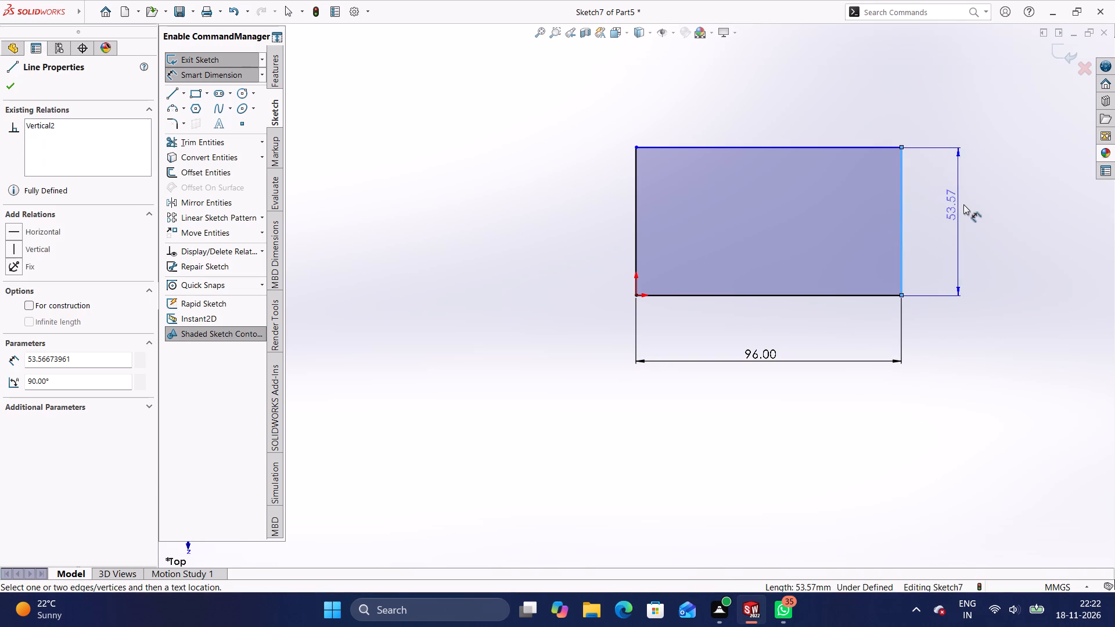
{"action": "left_click", "coordinate": [990, 203]}
{"action": "key", "text": "BackSpace"}
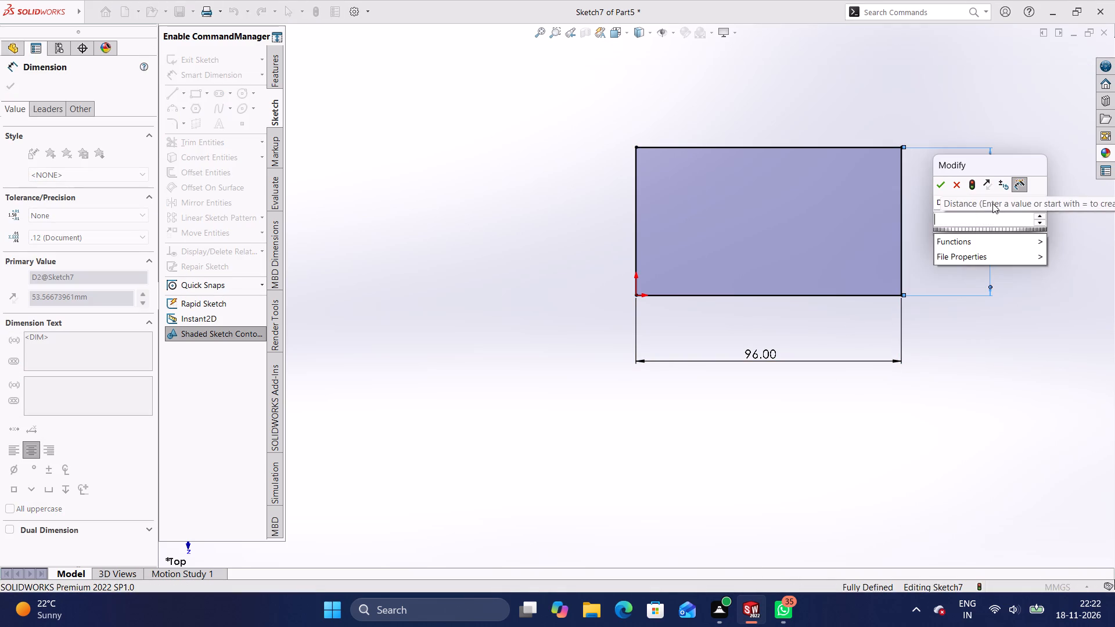
{"action": "key", "text": "6"}
{"action": "key", "text": "4"}
{"action": "key", "text": "Return"}
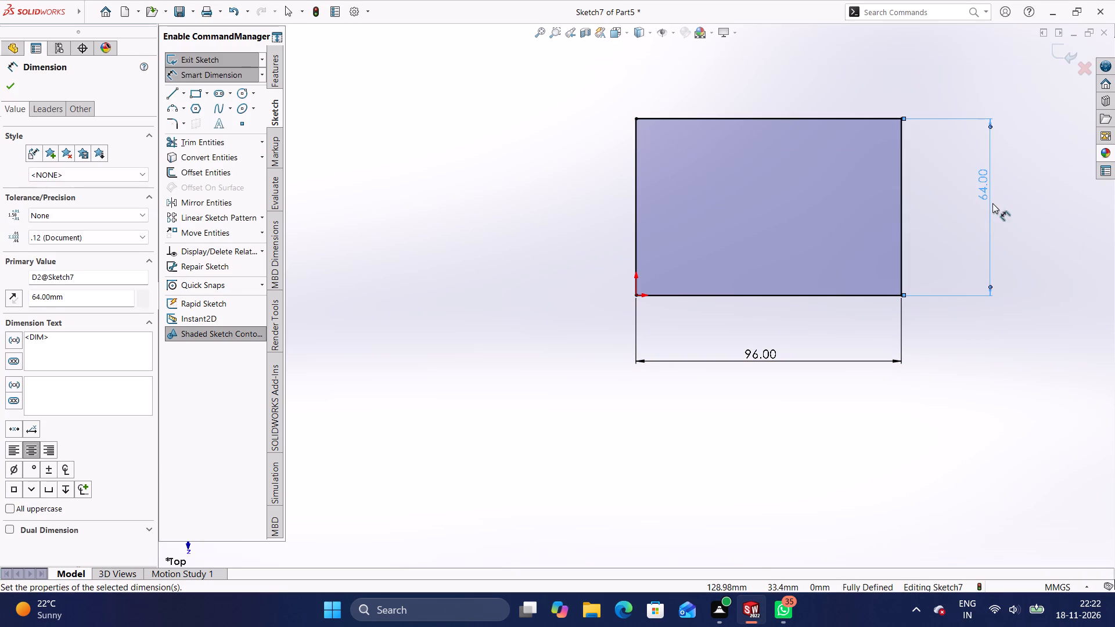
{"action": "left_click", "coordinate": [1042, 242]}
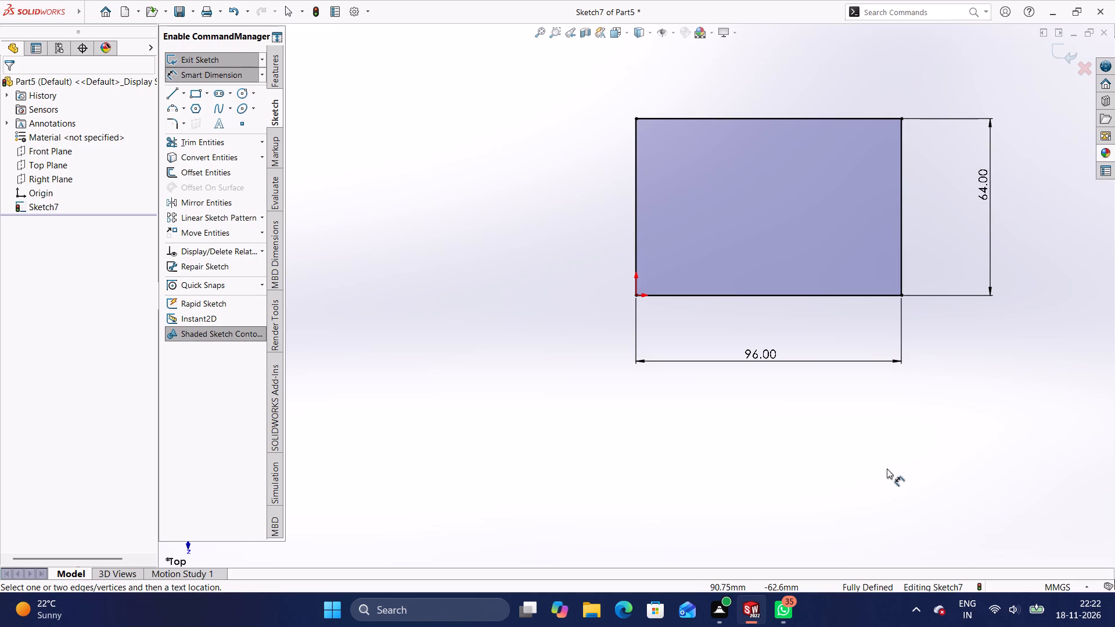
Extrude the 96 x 64 mm rectangle upward as a blind boss 16 mm deep.
{"action": "left_click", "coordinate": [274, 82]}
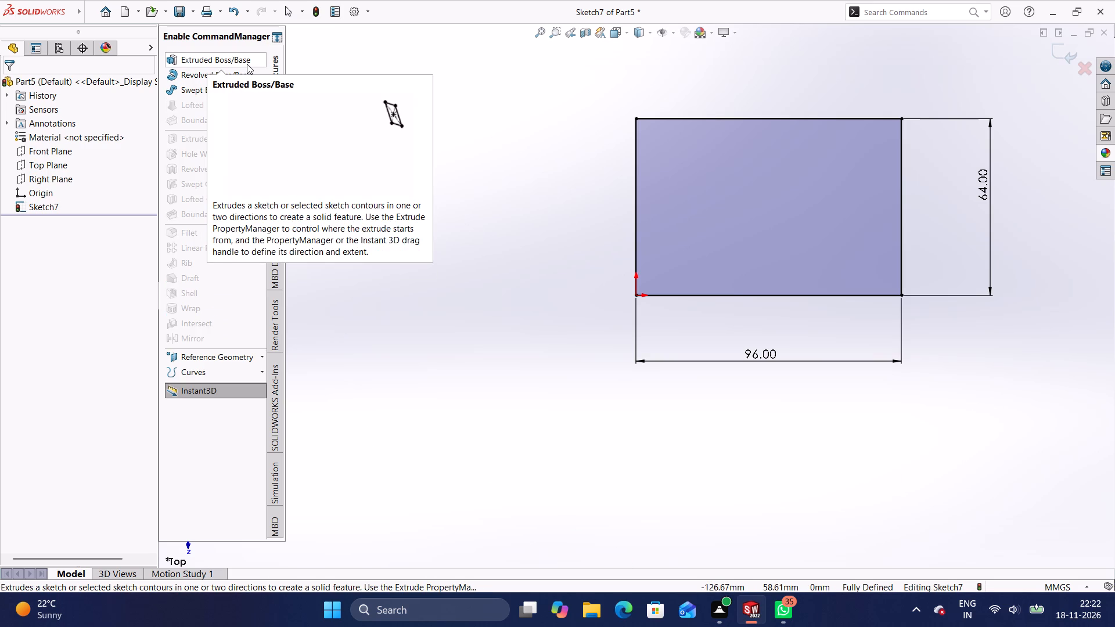
{"action": "left_click", "coordinate": [247, 64]}
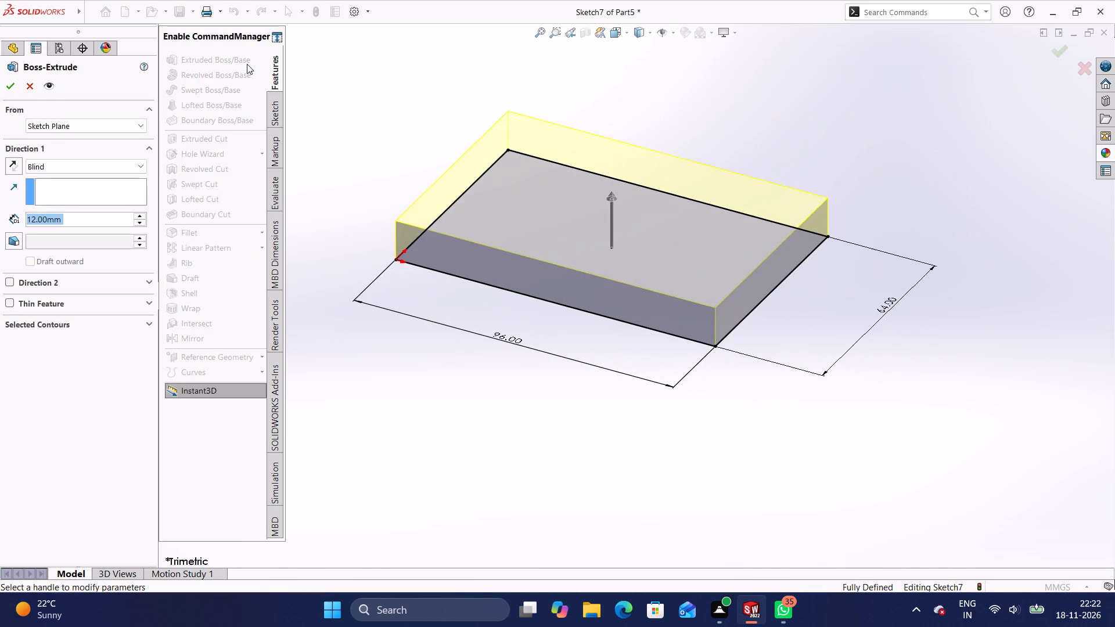
{"action": "left_click", "coordinate": [67, 218]}
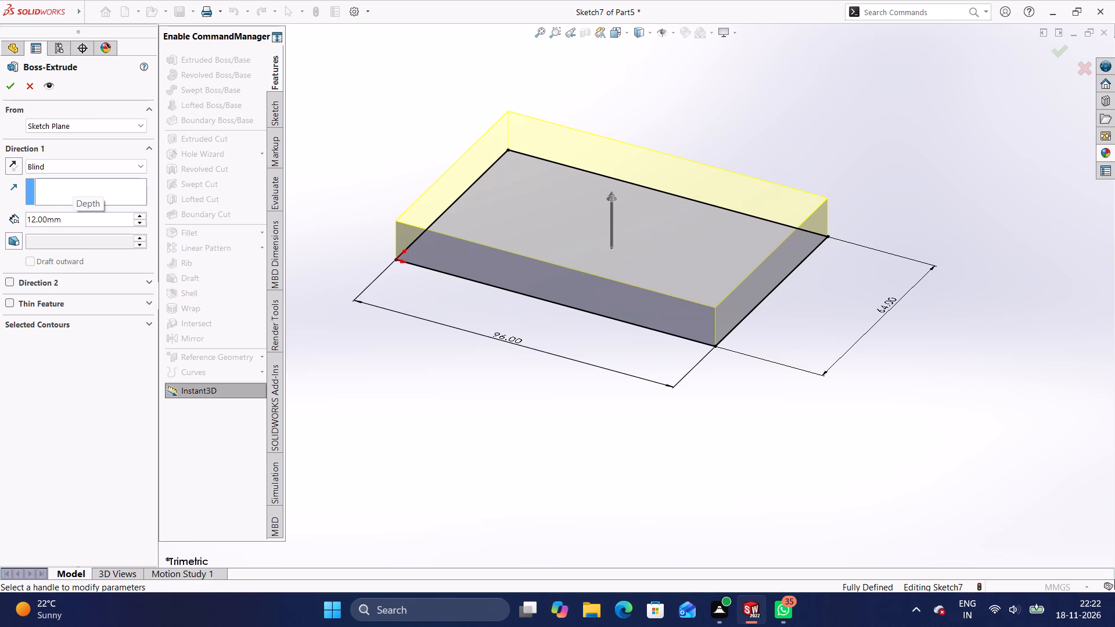
{"action": "key", "text": "BackSpace"}
{"action": "key", "text": "BackSpace"}
{"action": "key", "text": "BackSpace"}
{"action": "key", "text": "BackSpace"}
{"action": "key", "text": "BackSpace"}
{"action": "key", "text": "BackSpace"}
{"action": "key", "text": "BackSpace"}
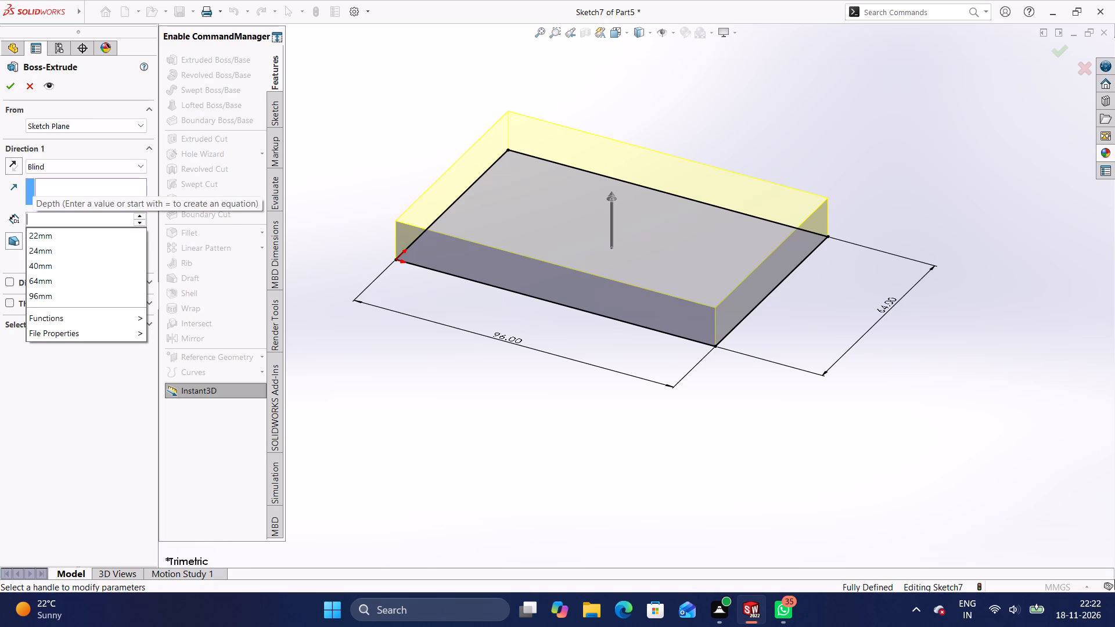
{"action": "type", "text": "16"}
{"action": "key", "text": "Return"}
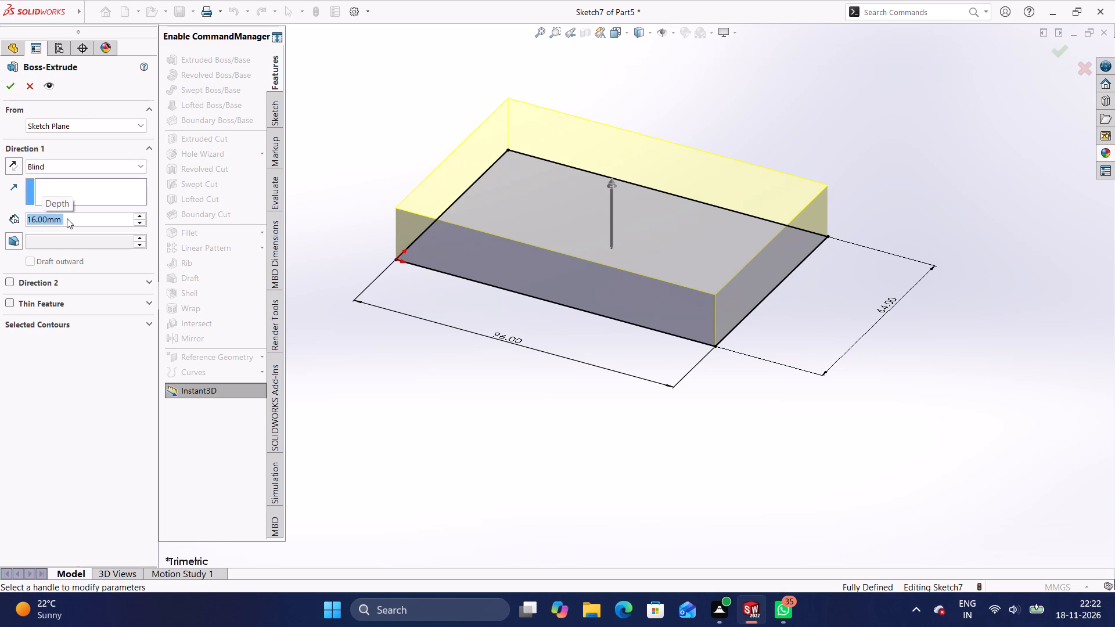
{"action": "left_click", "coordinate": [13, 90]}
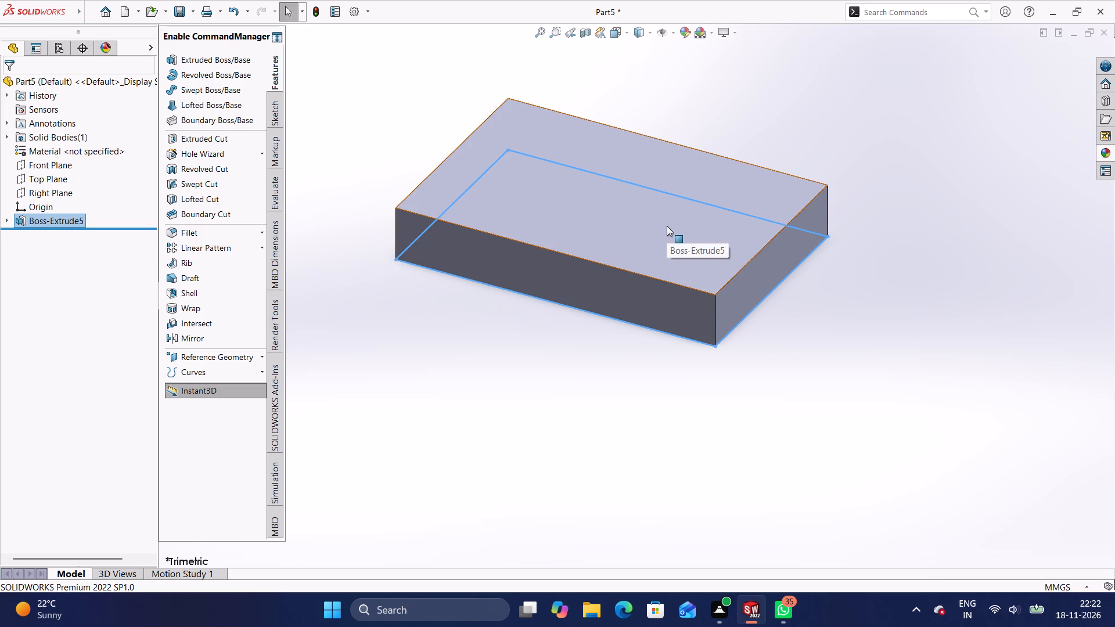
Sketch a horizontal straight slot on the block's top face, starting on its right edge, about 15 mm between centres and 7 mm wide.
{"action": "left_click", "coordinate": [667, 226]}
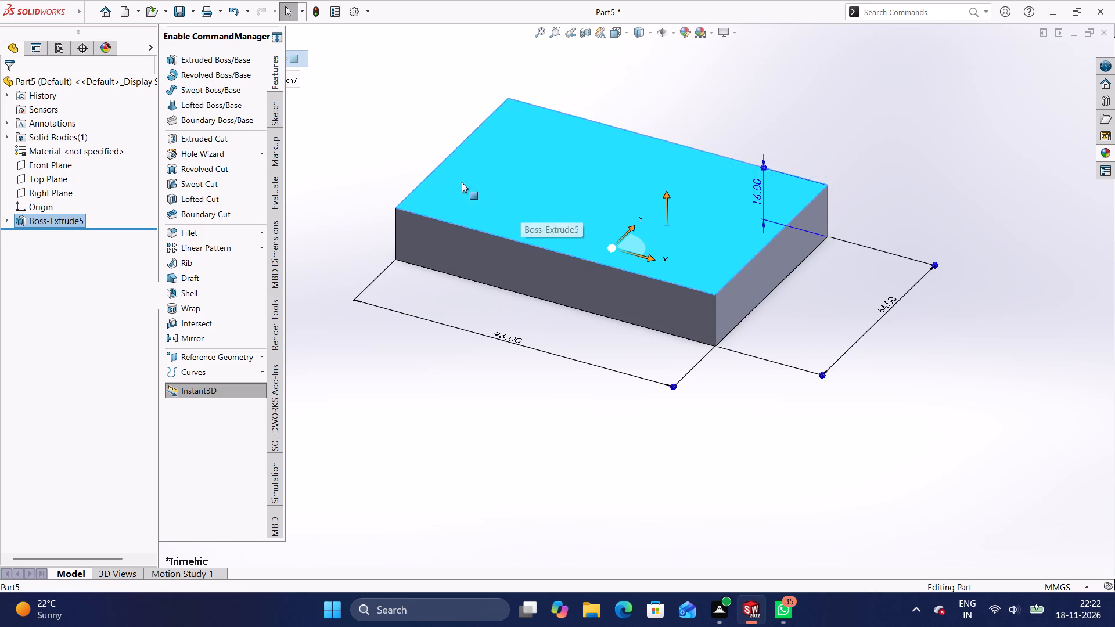
{"action": "left_click", "coordinate": [279, 106]}
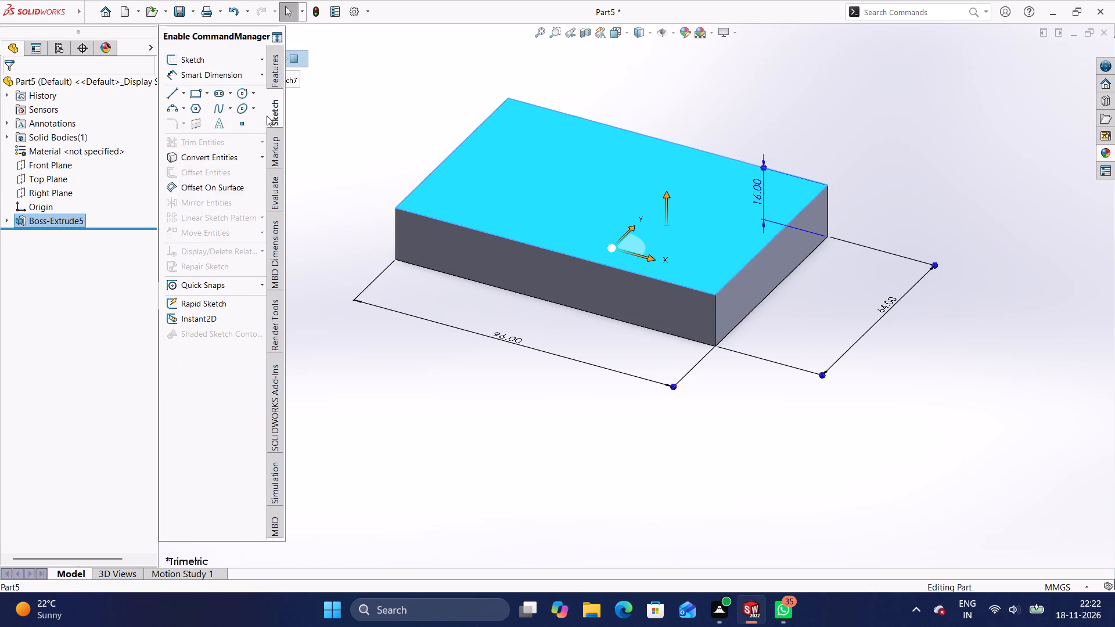
{"action": "left_click", "coordinate": [215, 89]}
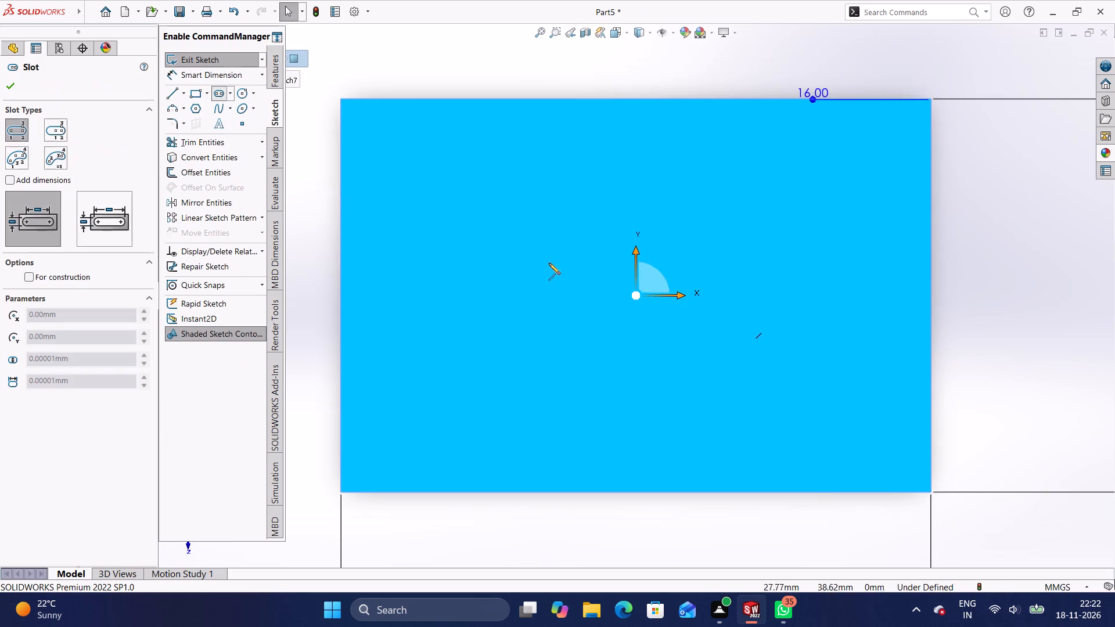
{"action": "left_click", "coordinate": [931, 372]}
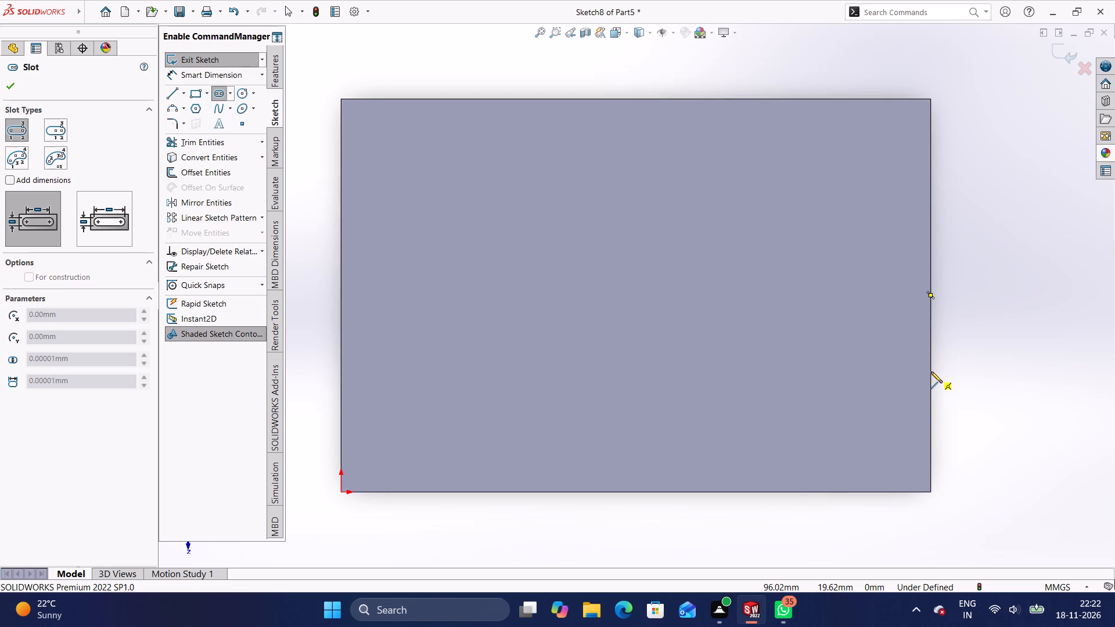
{"action": "left_click", "coordinate": [837, 372]}
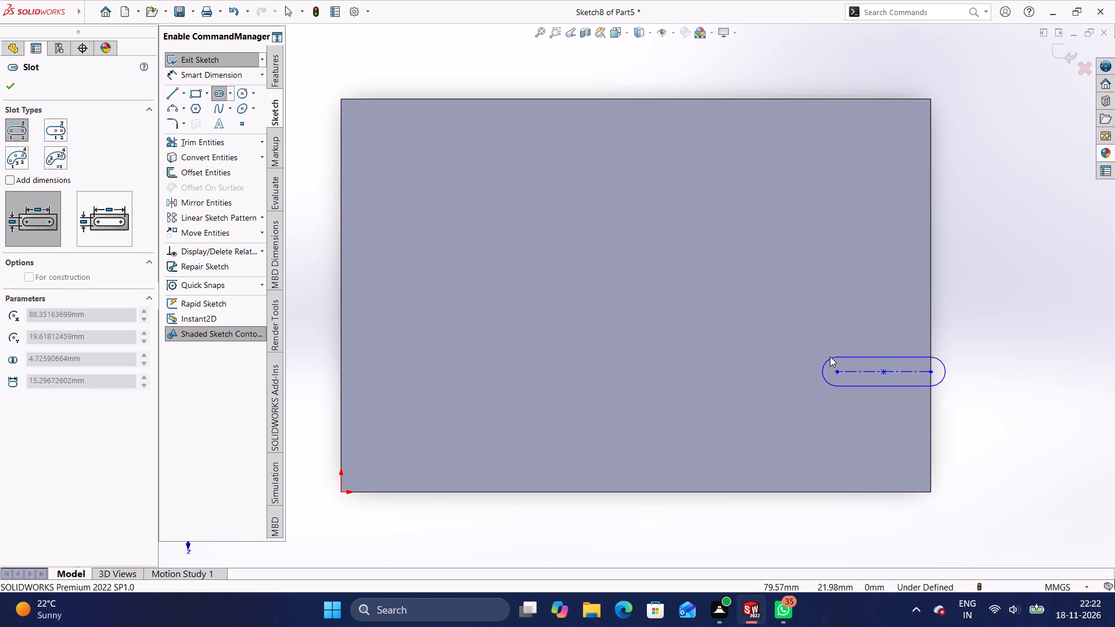
{"action": "left_click", "coordinate": [828, 349]}
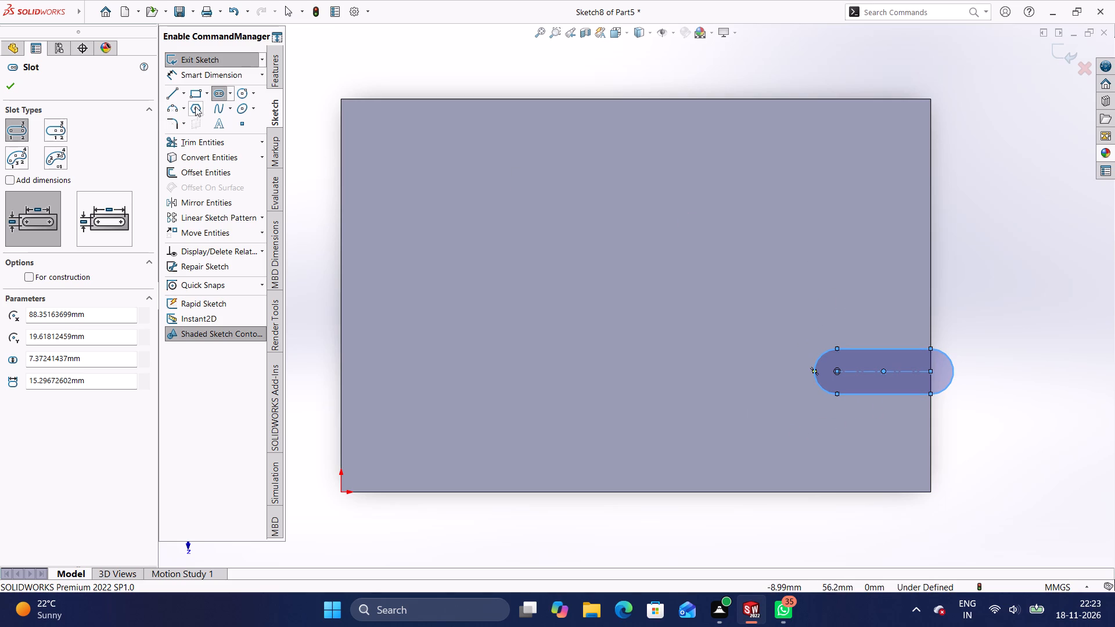
{"action": "left_click", "coordinate": [9, 82]}
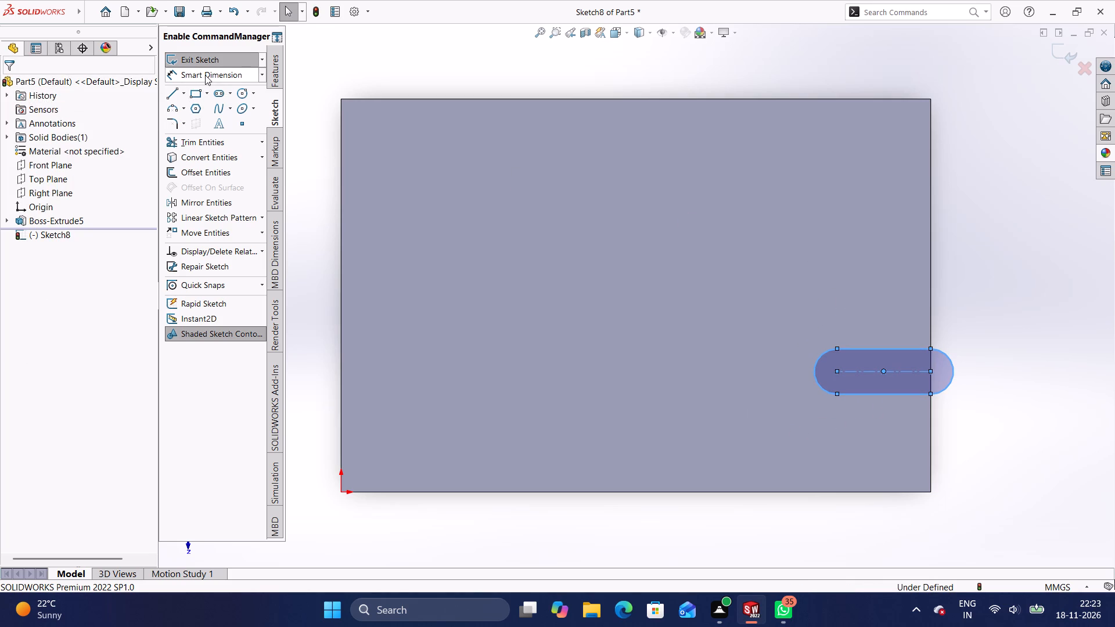
Dimension the slot's centreline length to 20 mm.
{"action": "left_click", "coordinate": [205, 75]}
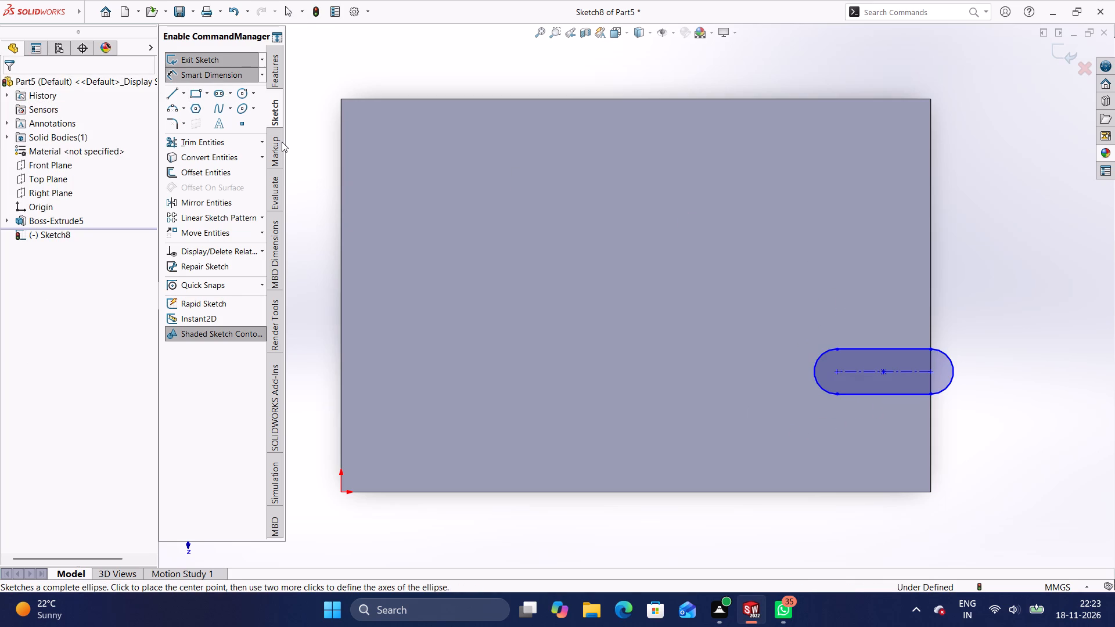
{"action": "left_click", "coordinate": [851, 371]}
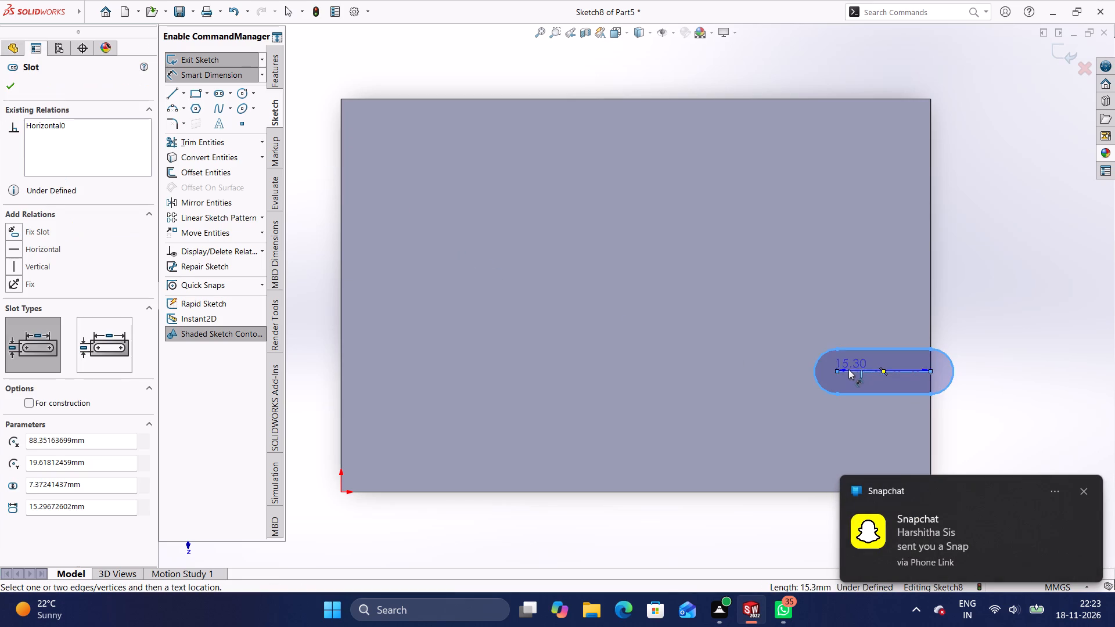
{"action": "left_click", "coordinate": [861, 79]}
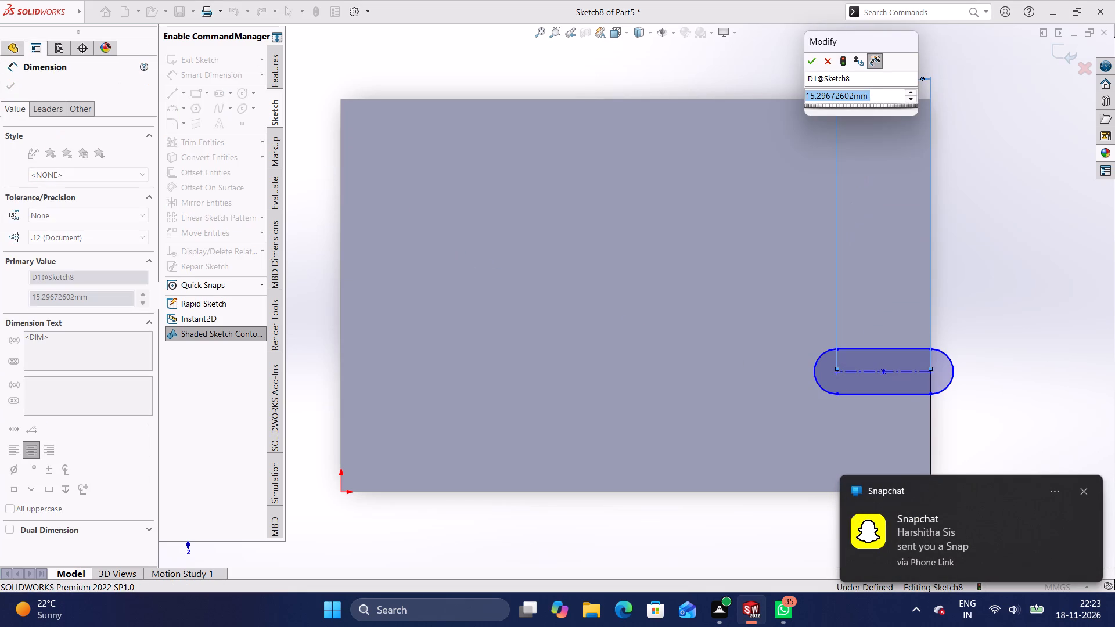
{"action": "key", "text": "BackSpace"}
{"action": "type", "text": "20"}
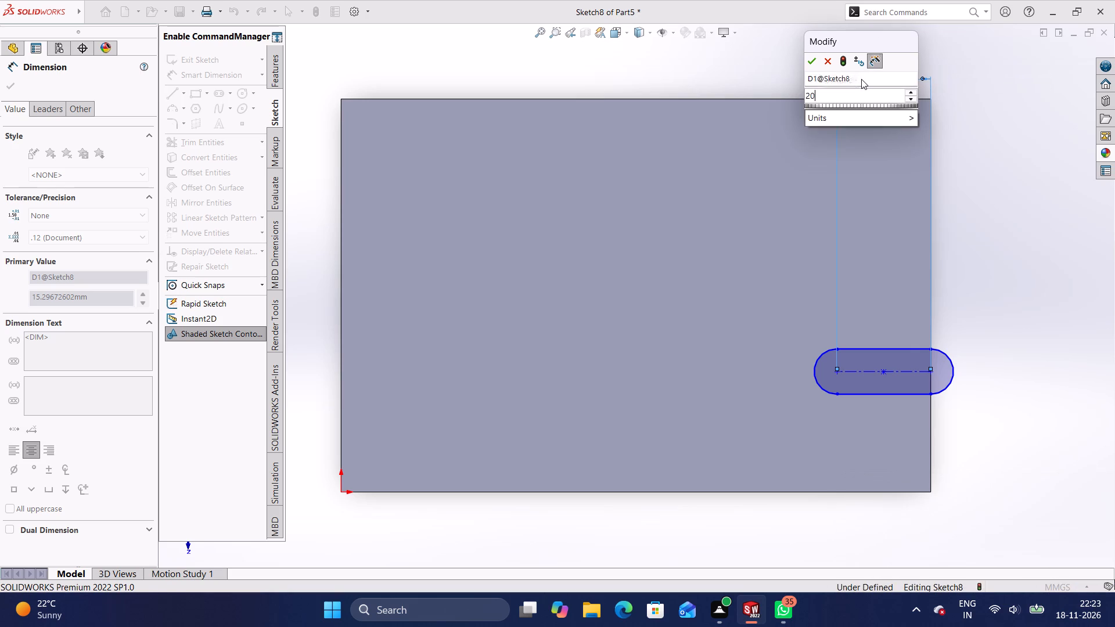
{"action": "key", "text": "Return"}
{"action": "left_click", "coordinate": [1051, 140]}
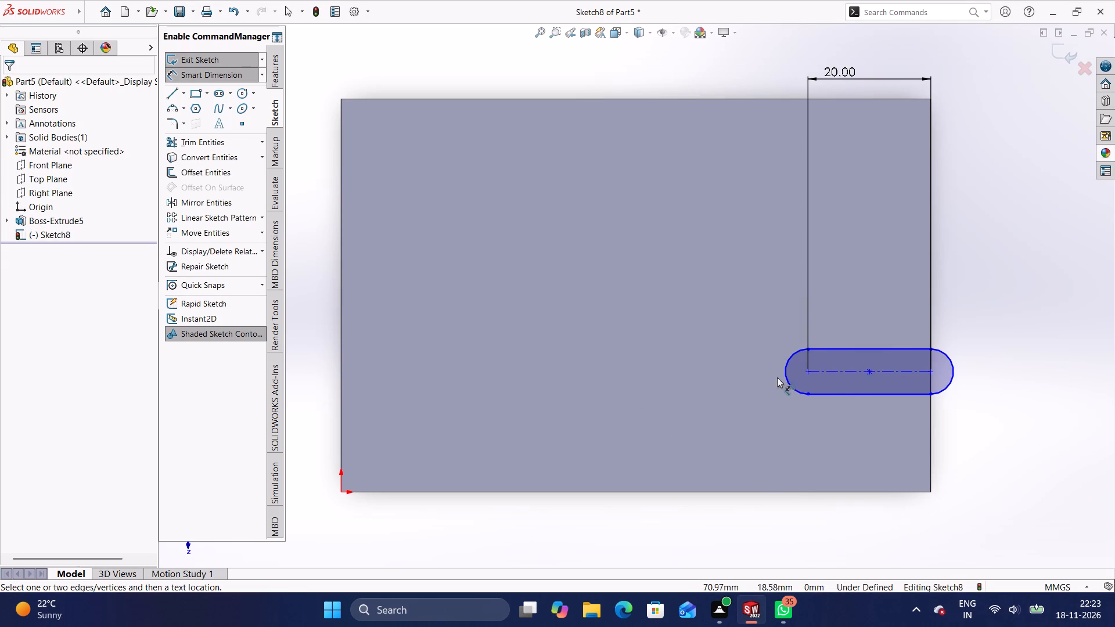
Dimension the slot's end arc to a radius of 8 mm.
{"action": "left_click", "coordinate": [953, 361]}
{"action": "left_click", "coordinate": [1010, 292]}
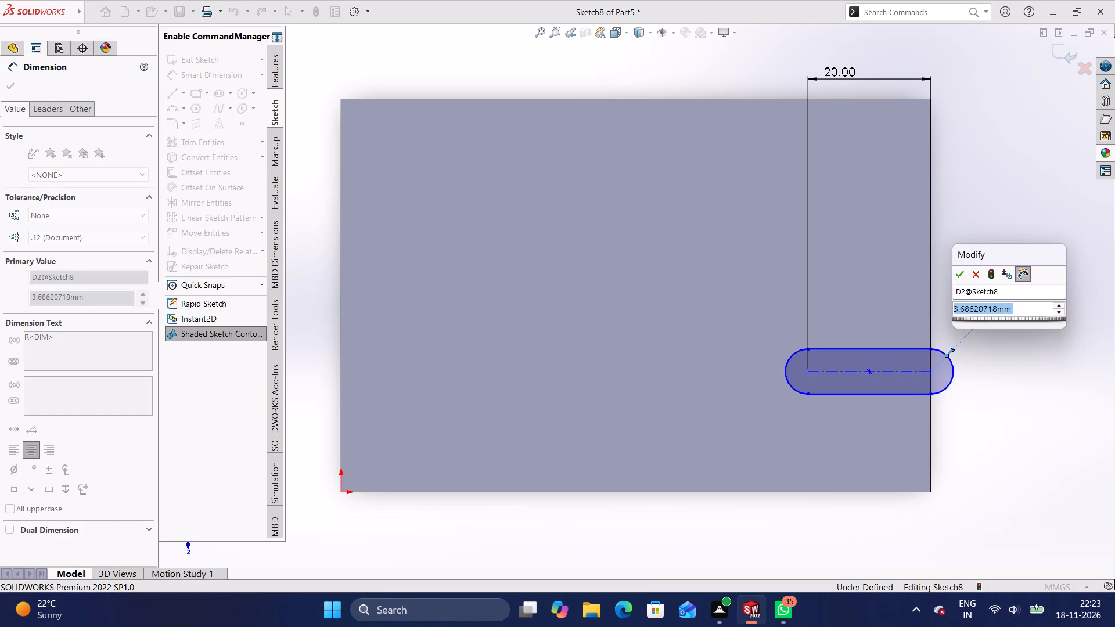
{"action": "key", "text": "BackSpace"}
{"action": "key", "text": "8"}
{"action": "key", "text": "Return"}
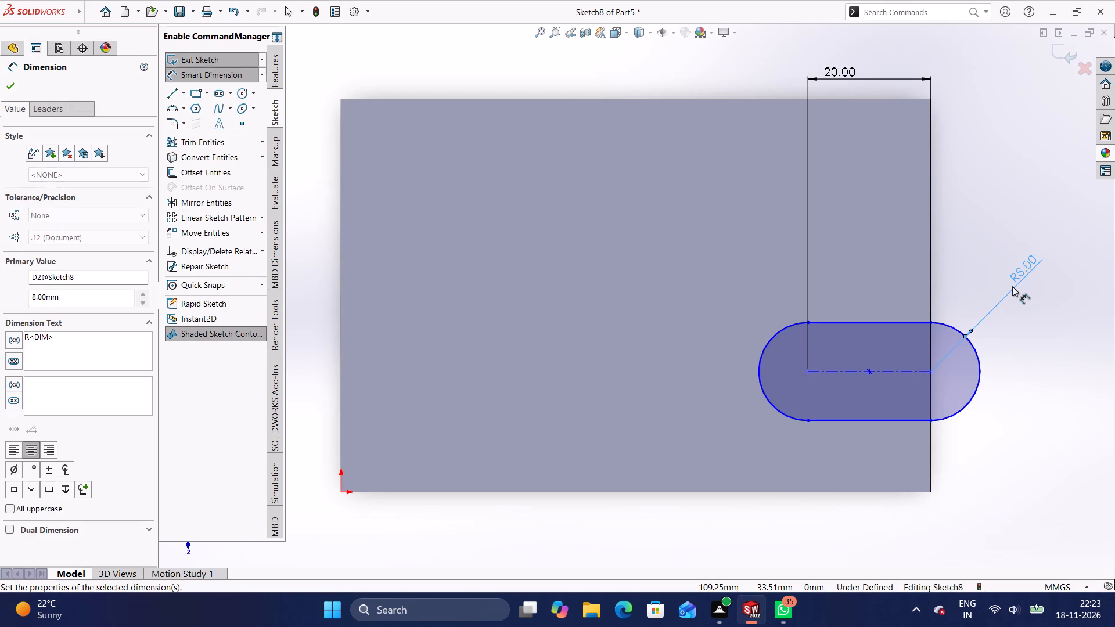
{"action": "left_click", "coordinate": [1031, 320]}
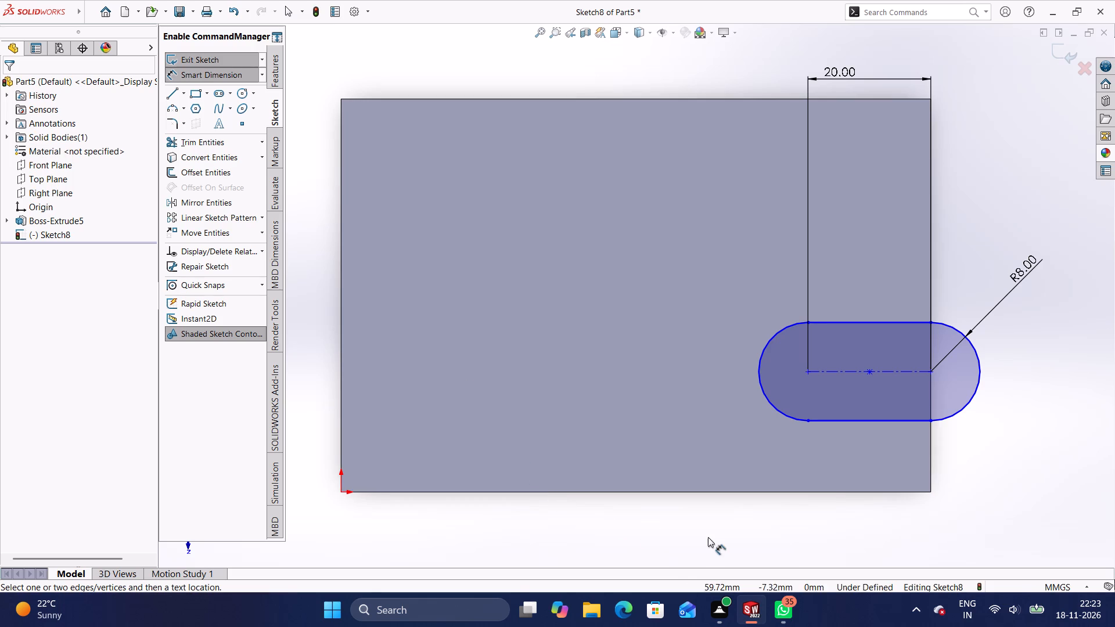
Dimension the distance from the slot's lower straight side to the block's lower edge as 16 mm.
{"action": "left_click", "coordinate": [854, 420]}
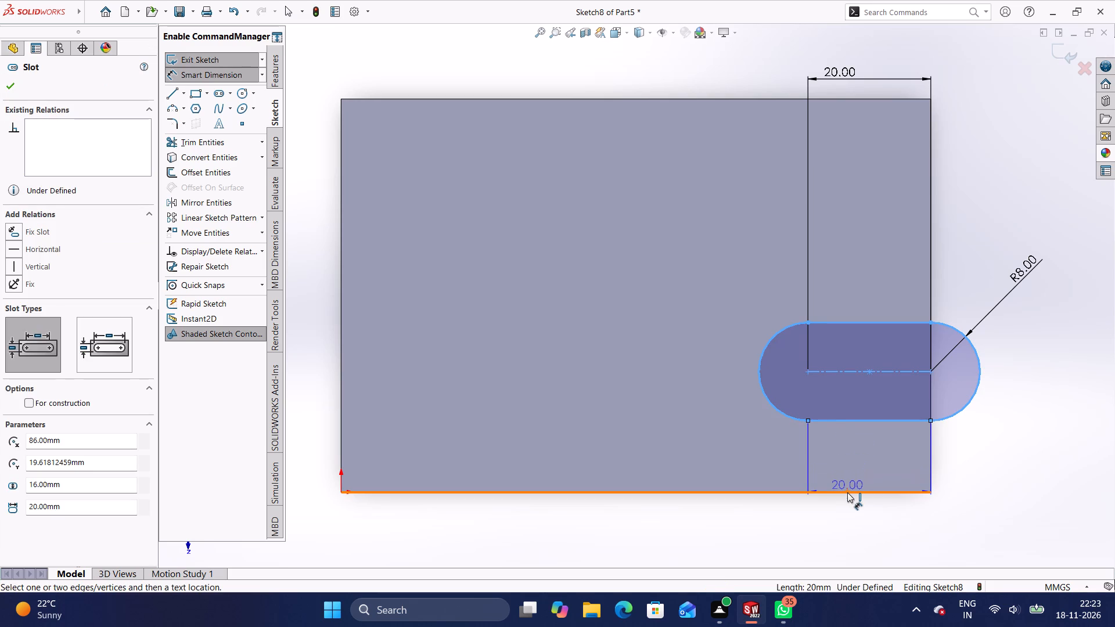
{"action": "left_click", "coordinate": [847, 492]}
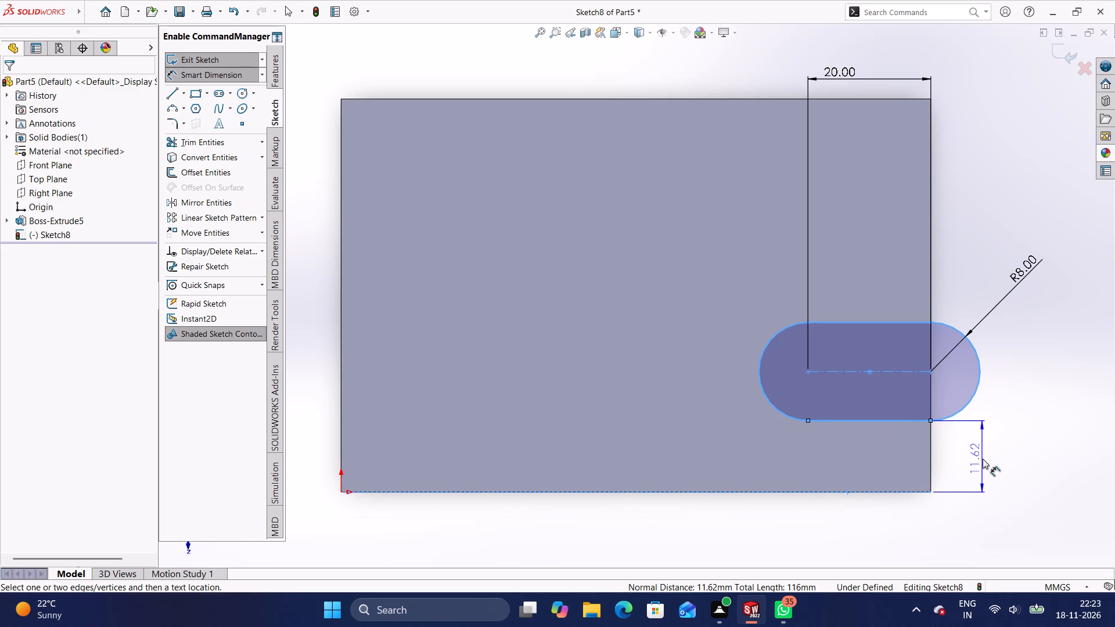
{"action": "left_click", "coordinate": [1008, 449]}
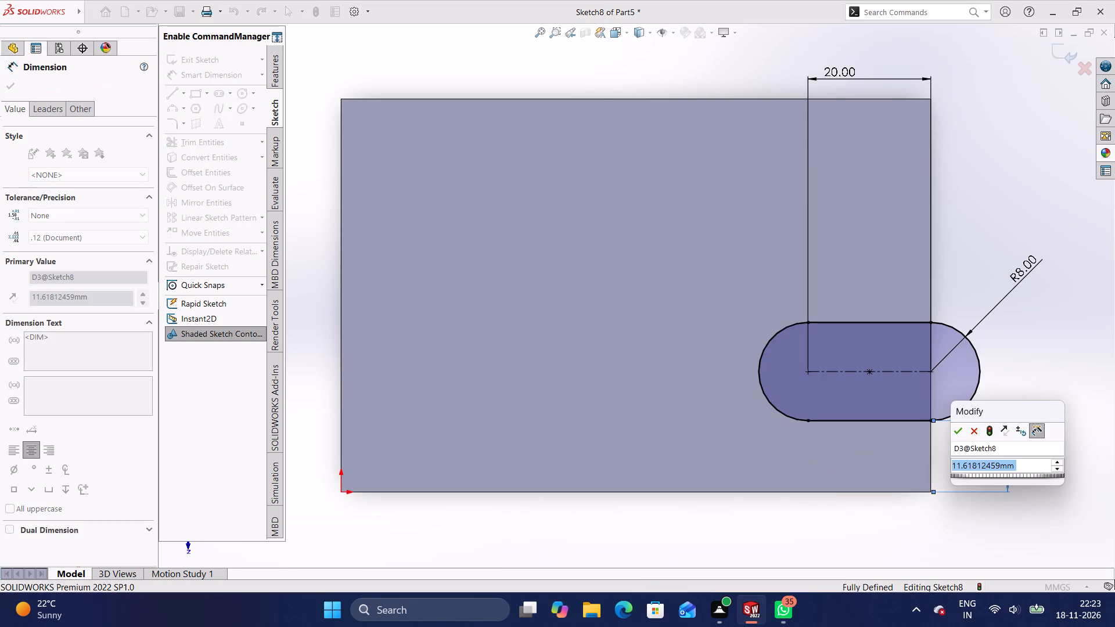
{"action": "key", "text": "BackSpace"}
{"action": "type", "text": "16"}
{"action": "key", "text": "Return"}
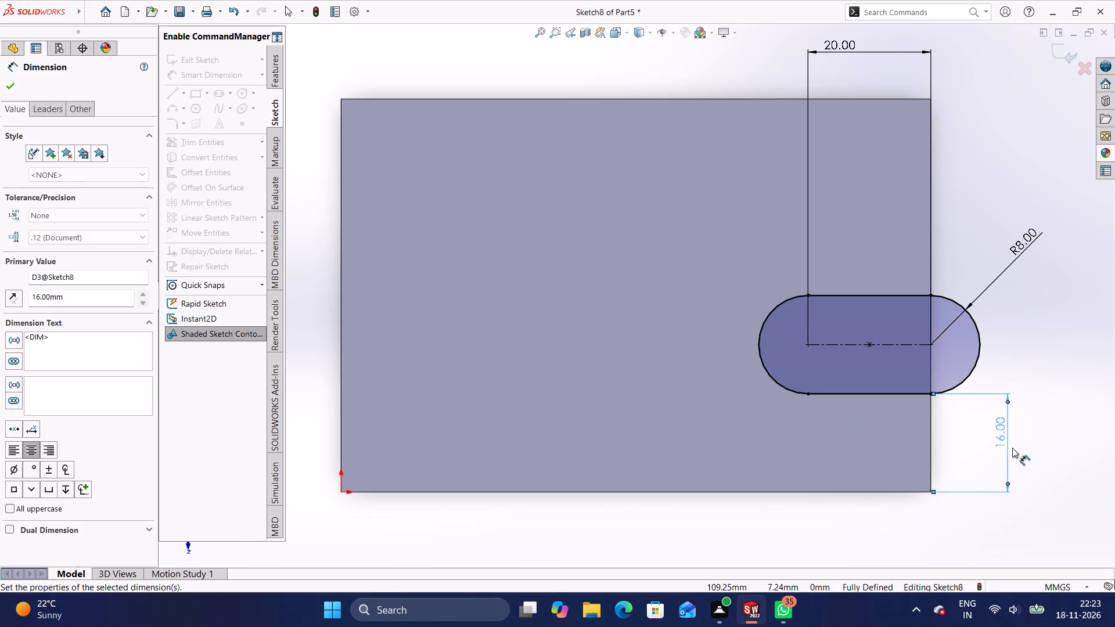
{"action": "left_click", "coordinate": [1012, 448]}
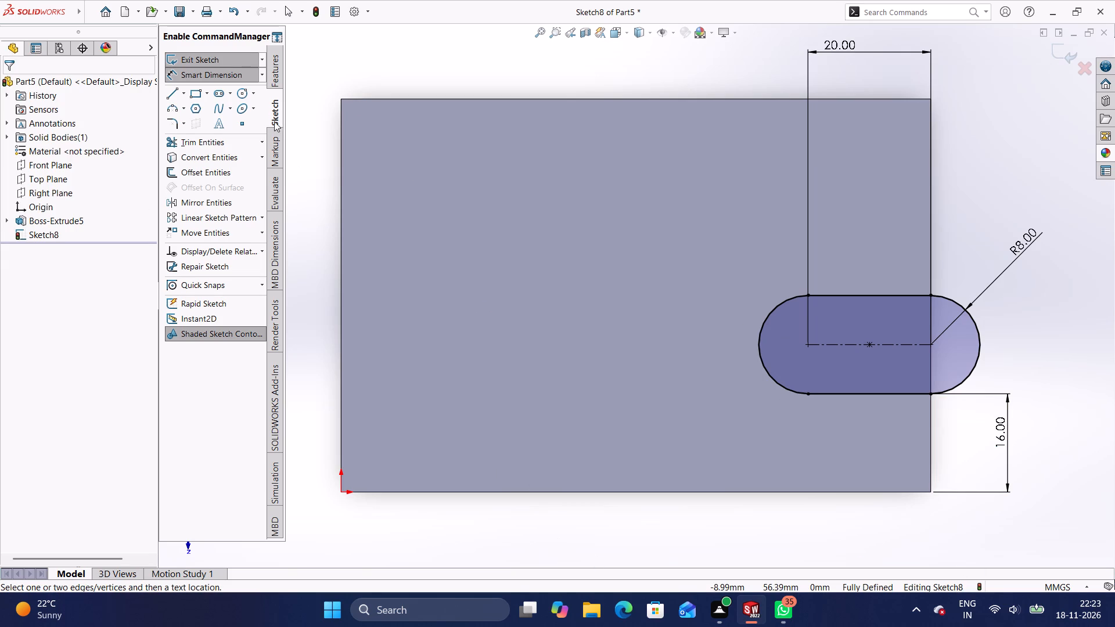
Cut the slot profile through the whole block with an Extruded Cut set to Through All.
{"action": "left_click", "coordinate": [280, 86]}
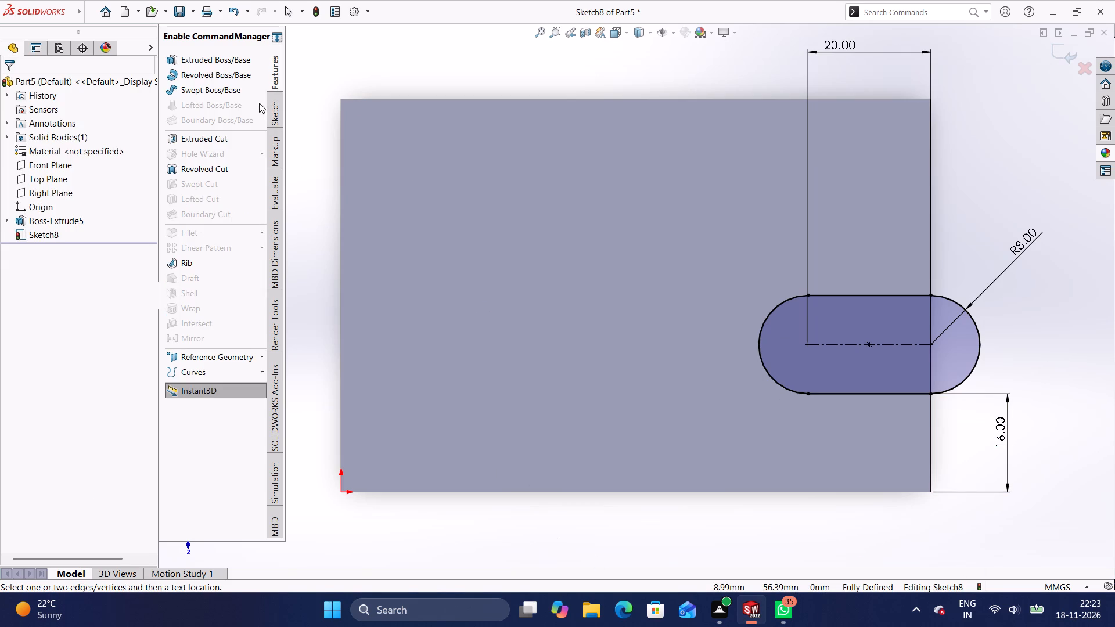
{"action": "left_click", "coordinate": [217, 136]}
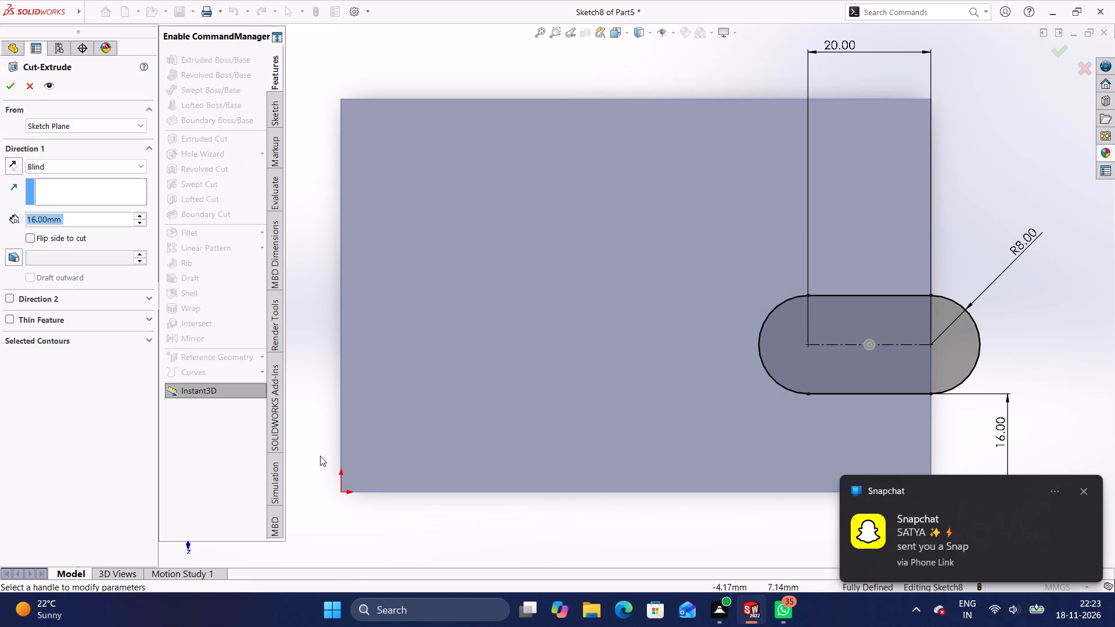
{"action": "middle_click_drag", "start_coordinate": [326, 502], "coordinate": [318, 446]}
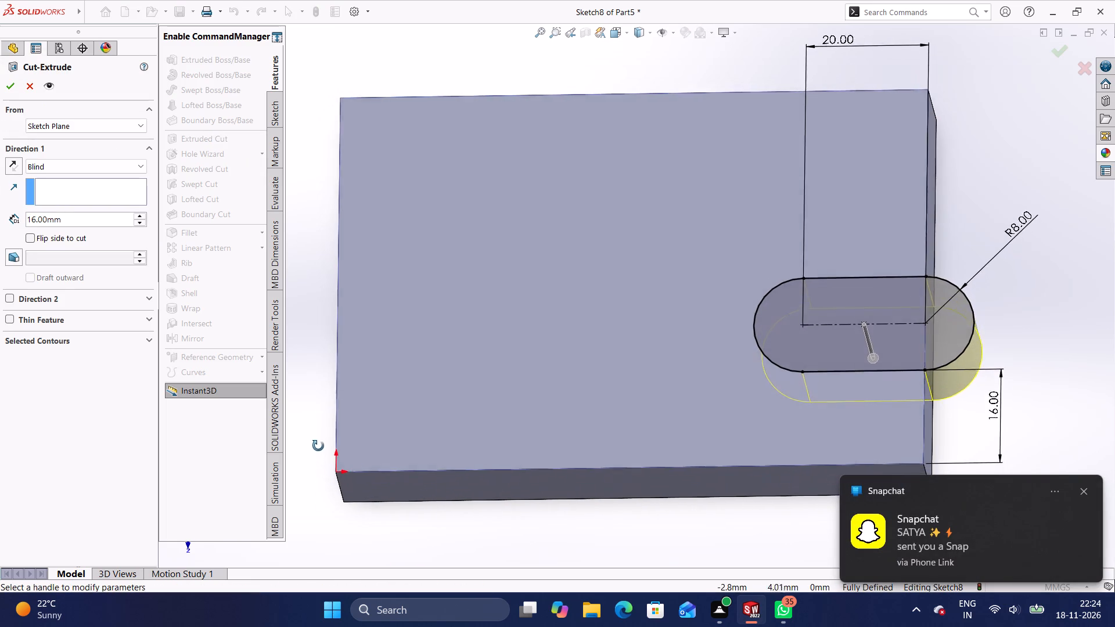
{"action": "middle_click_drag", "start_coordinate": [318, 446], "coordinate": [335, 373]}
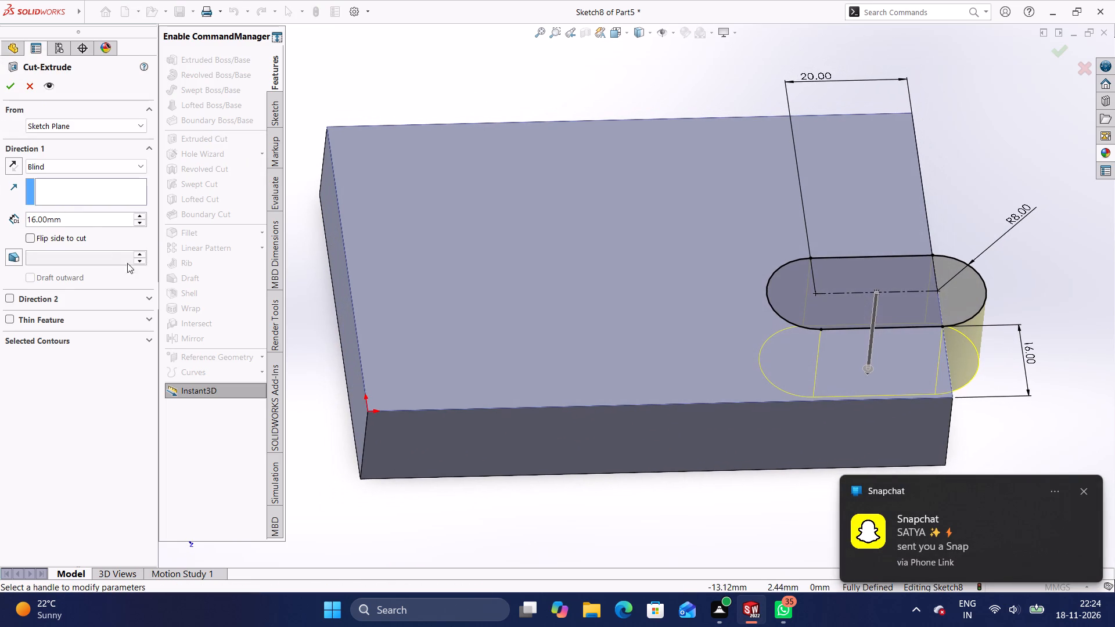
{"action": "left_click", "coordinate": [78, 169]}
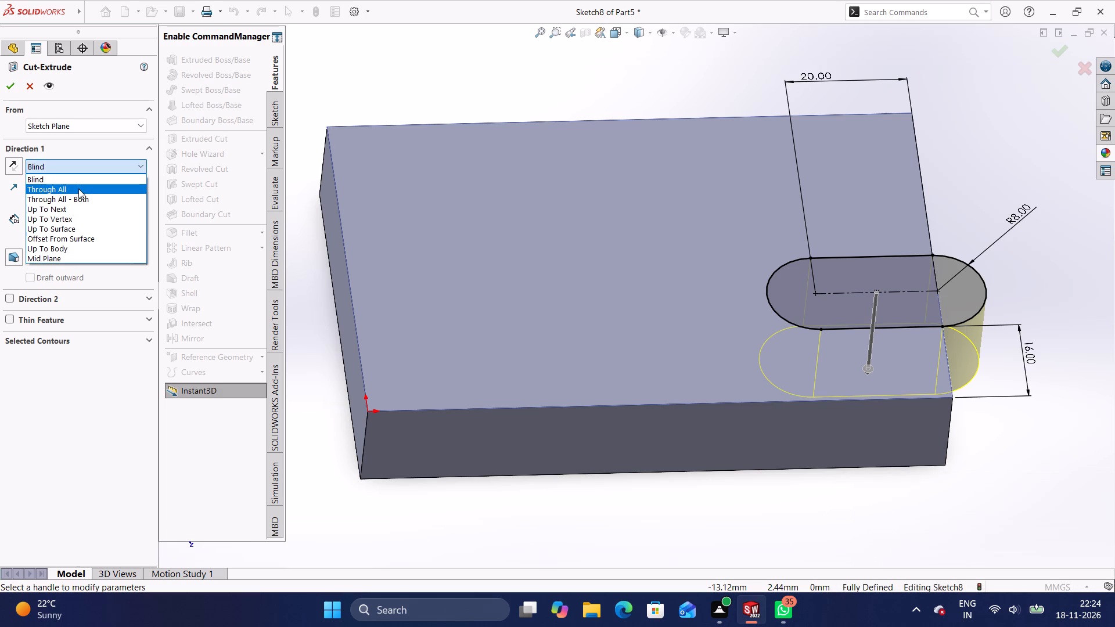
{"action": "left_click", "coordinate": [78, 189]}
{"action": "left_click", "coordinate": [9, 95]}
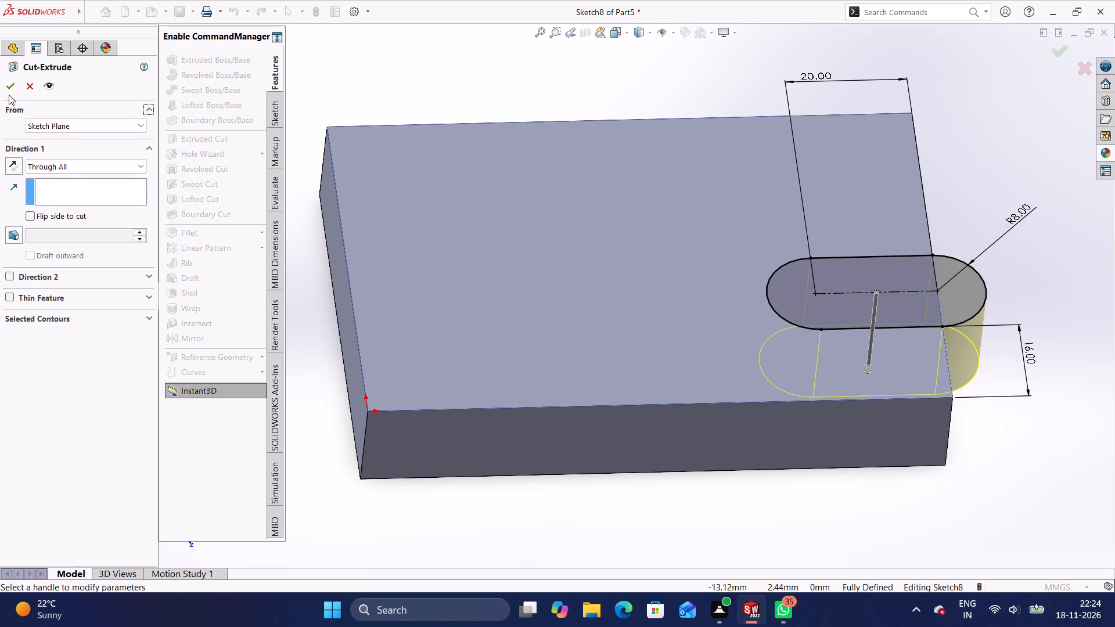
{"action": "left_click", "coordinate": [9, 92]}
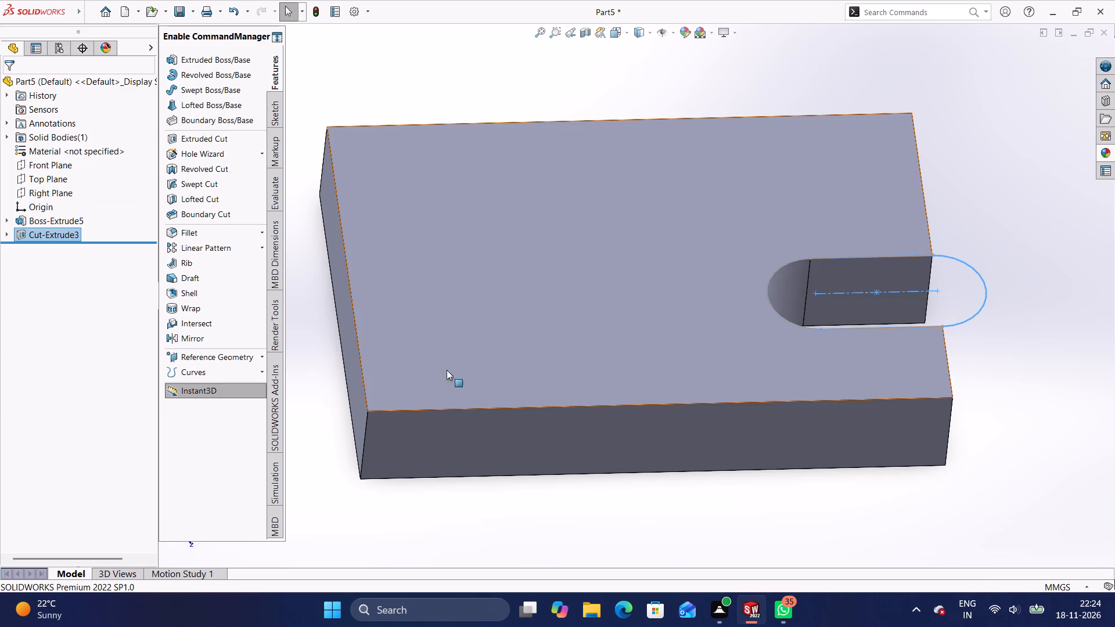
{"action": "left_click", "coordinate": [1034, 145]}
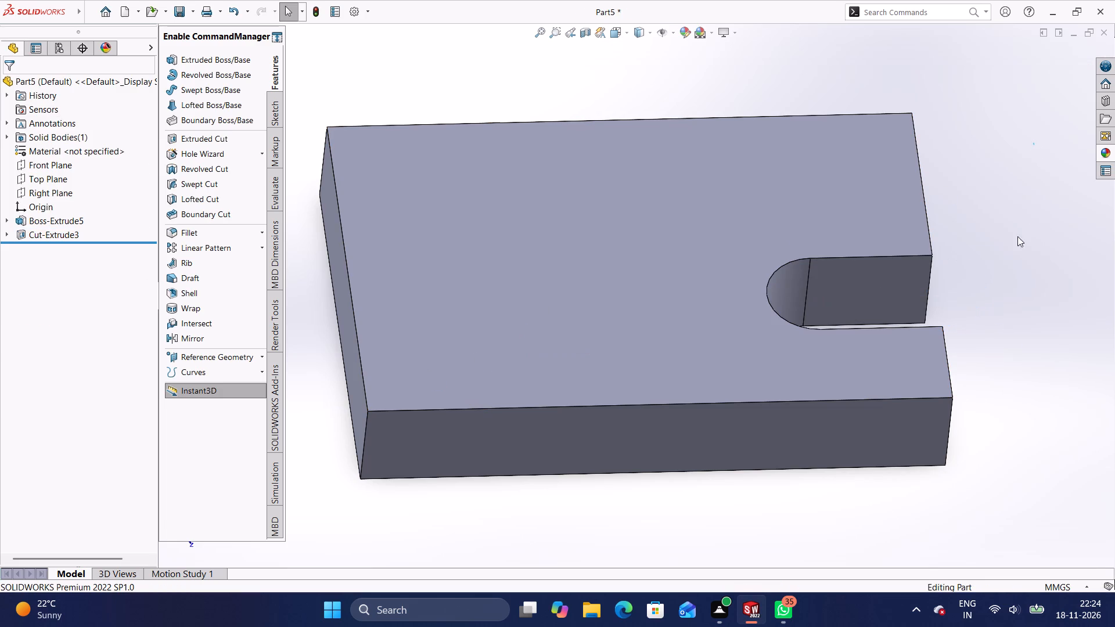
Sketch a corner rectangle on the block's end face opposite the slot, from the bottom corner away from the origin, about 49 mm wide and 39 mm high.
{"action": "middle_click_drag", "start_coordinate": [978, 391], "coordinate": [961, 425]}
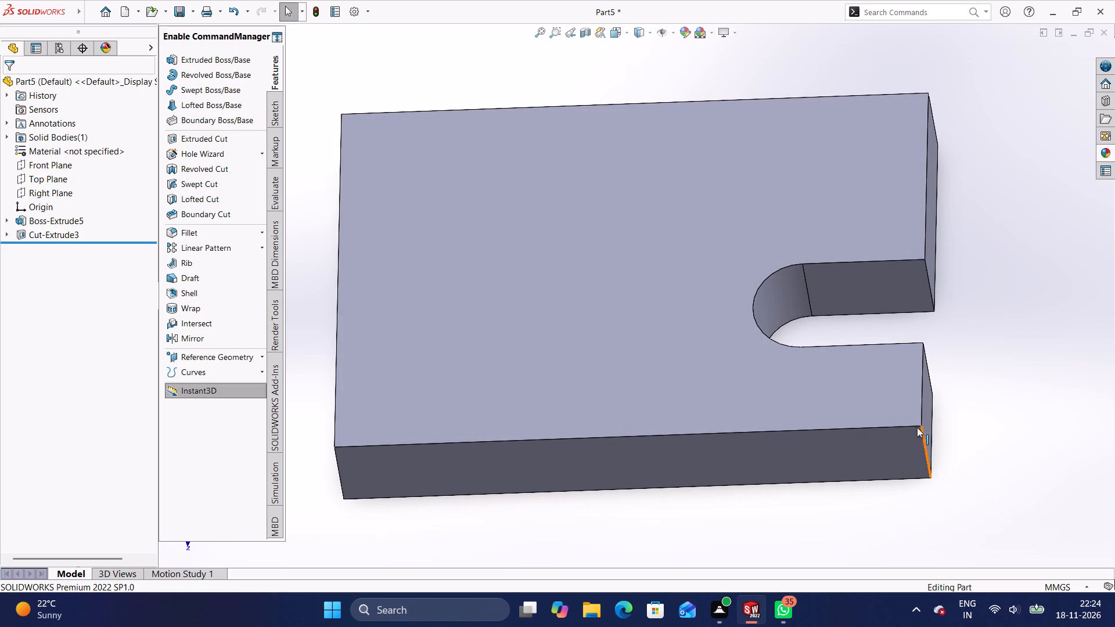
{"action": "scroll", "coordinate": [912, 420], "scroll_direction": "up", "scroll_amount": 2}
{"action": "middle_click_drag", "start_coordinate": [878, 420], "coordinate": [894, 428]}
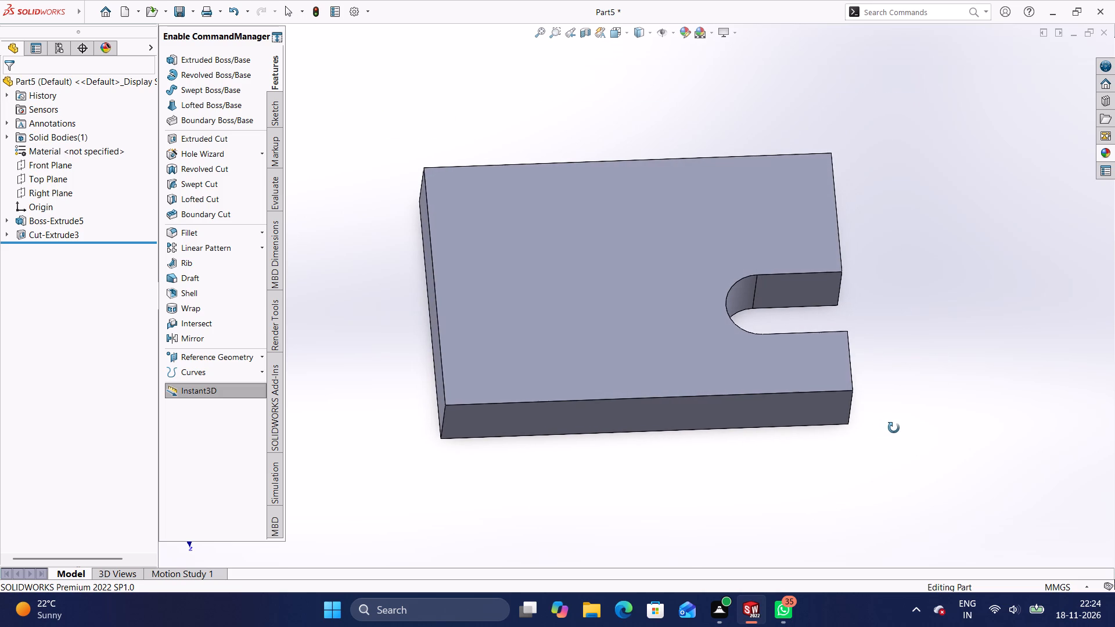
{"action": "middle_click_drag", "start_coordinate": [894, 428], "coordinate": [886, 470]}
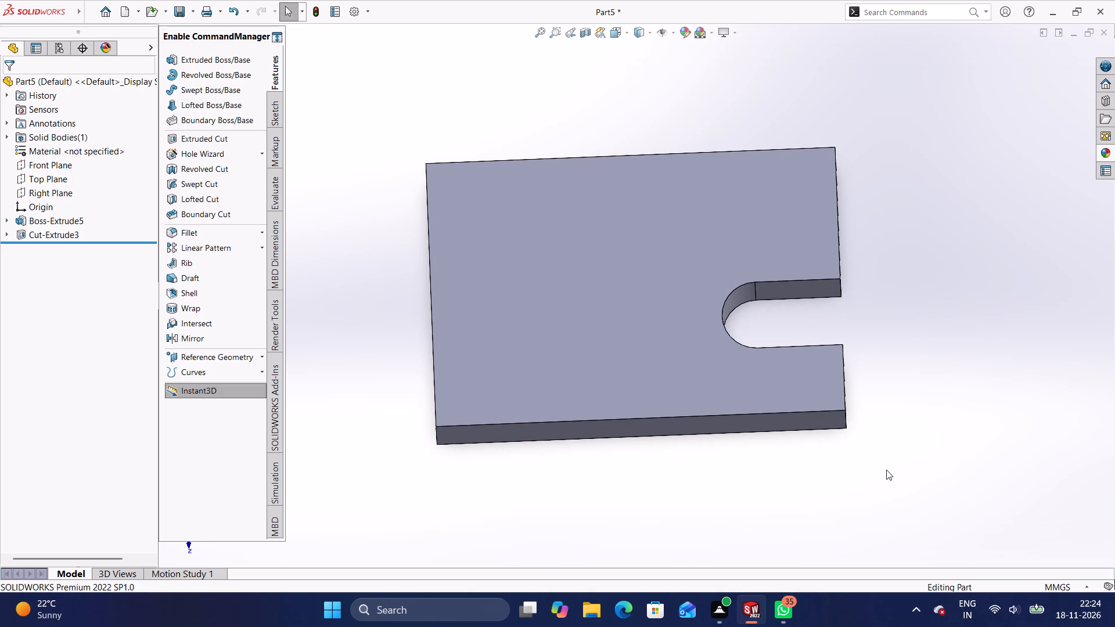
{"action": "middle_click_drag", "start_coordinate": [613, 497], "coordinate": [674, 489]}
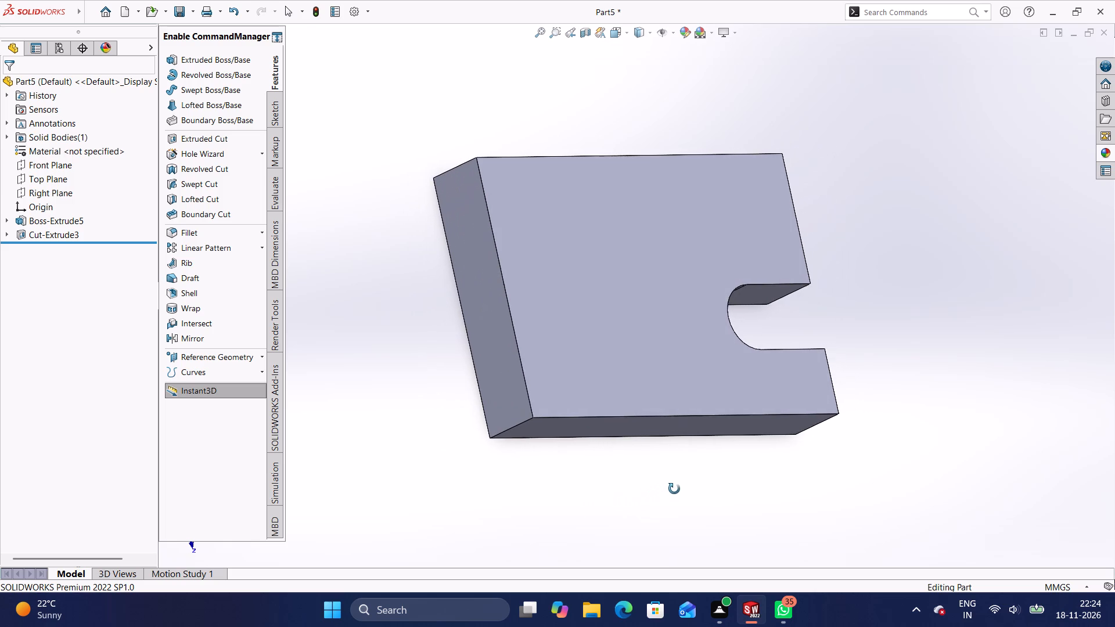
{"action": "middle_click_drag", "start_coordinate": [674, 489], "coordinate": [675, 489]}
{"action": "left_click", "coordinate": [499, 367]}
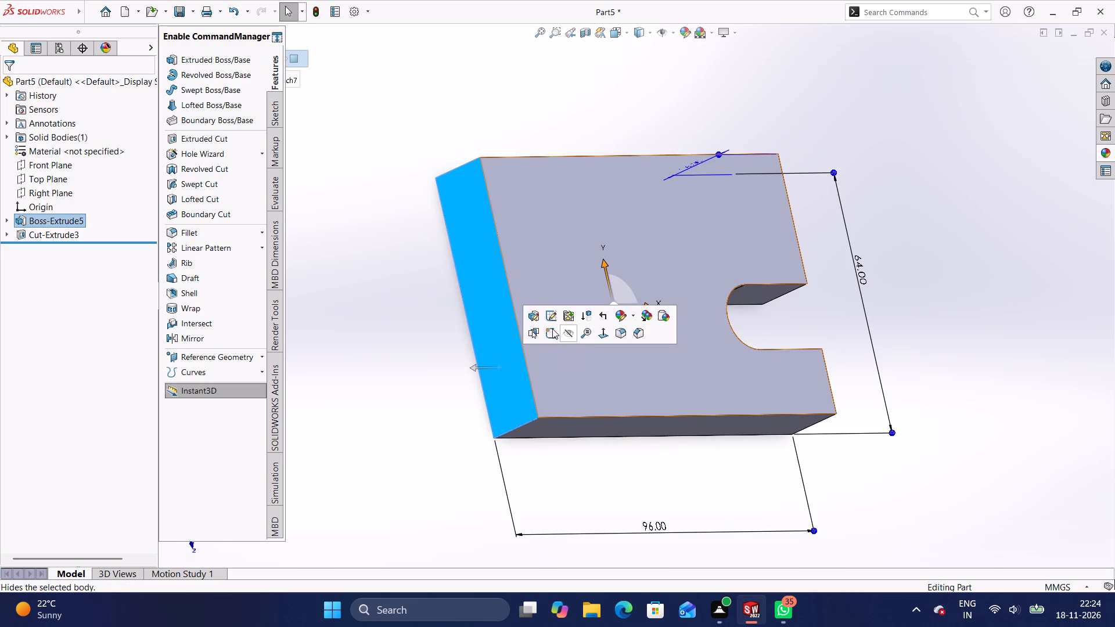
{"action": "left_click", "coordinate": [551, 329]}
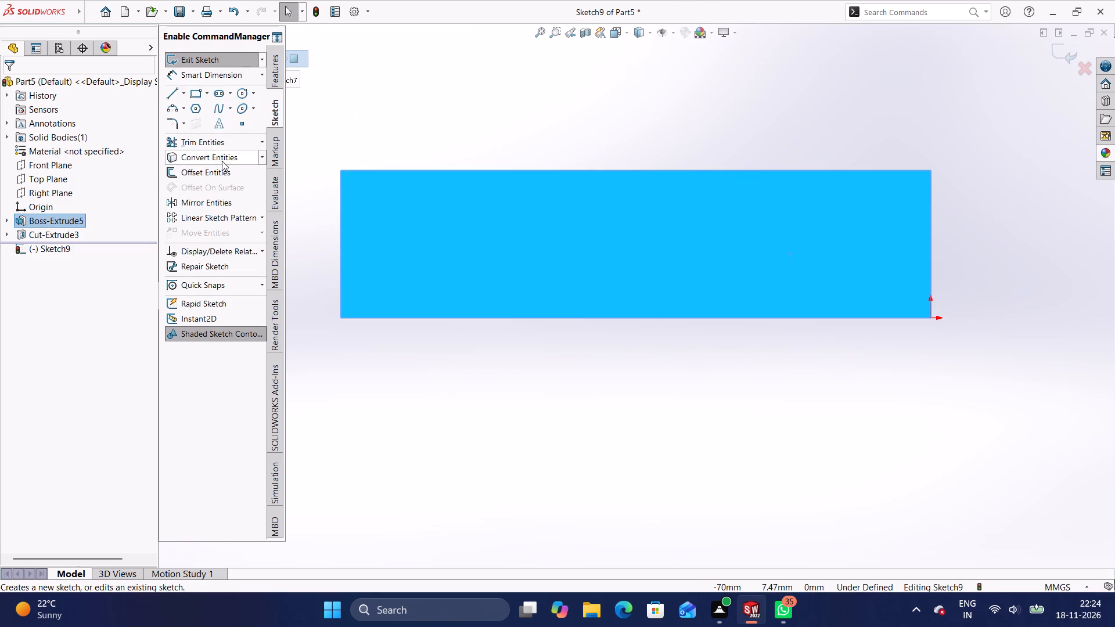
{"action": "left_click", "coordinate": [196, 97]}
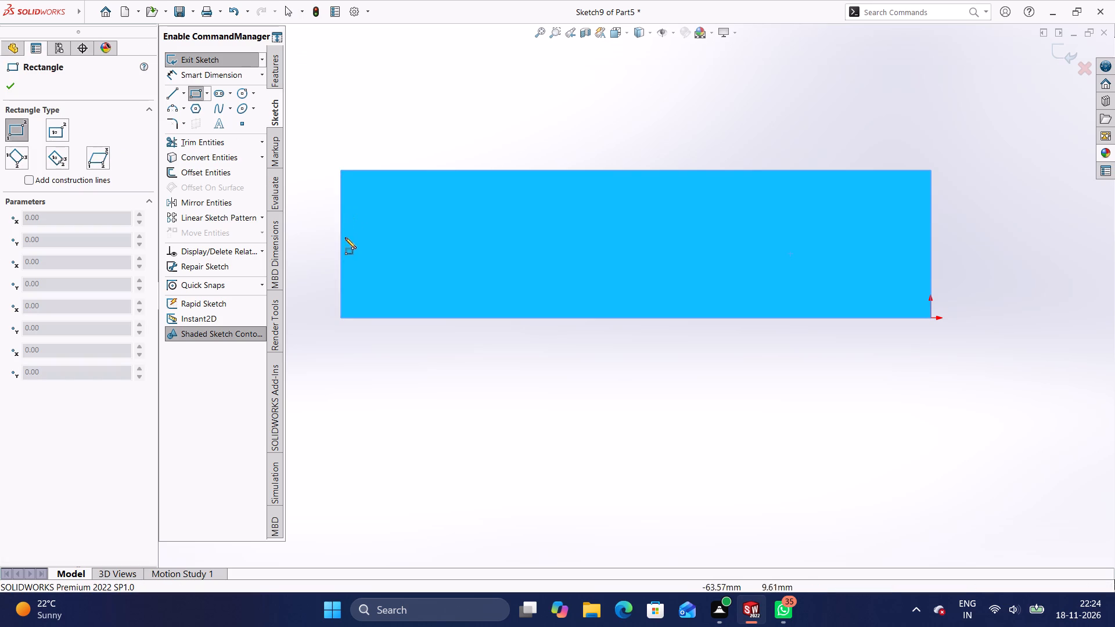
{"action": "left_click", "coordinate": [341, 318]}
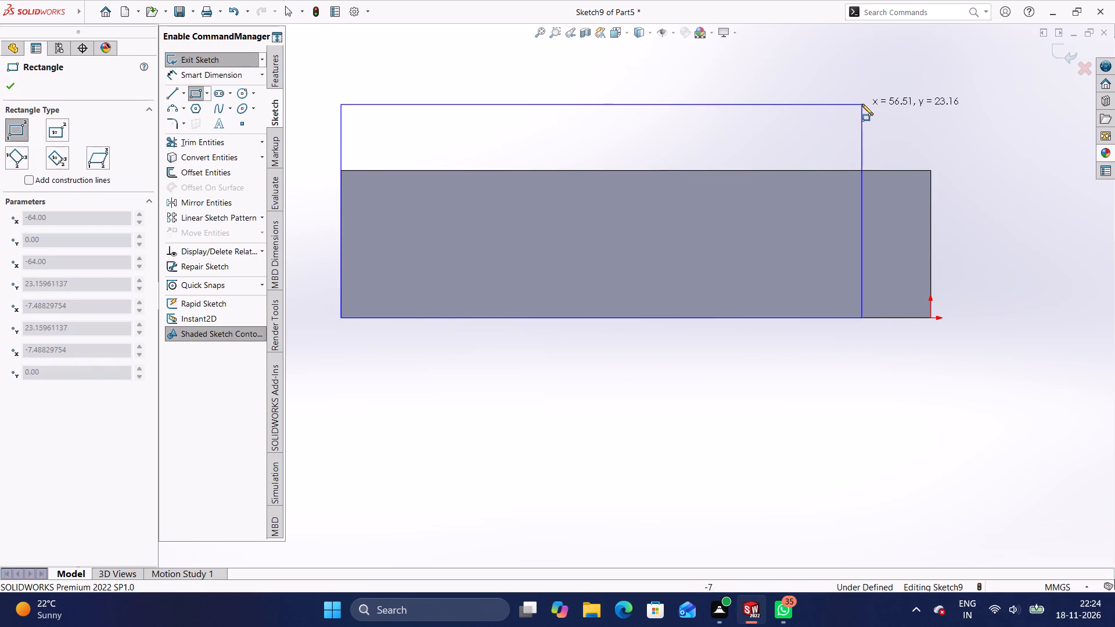
{"action": "scroll", "coordinate": [868, 79], "scroll_direction": "up", "scroll_amount": 2}
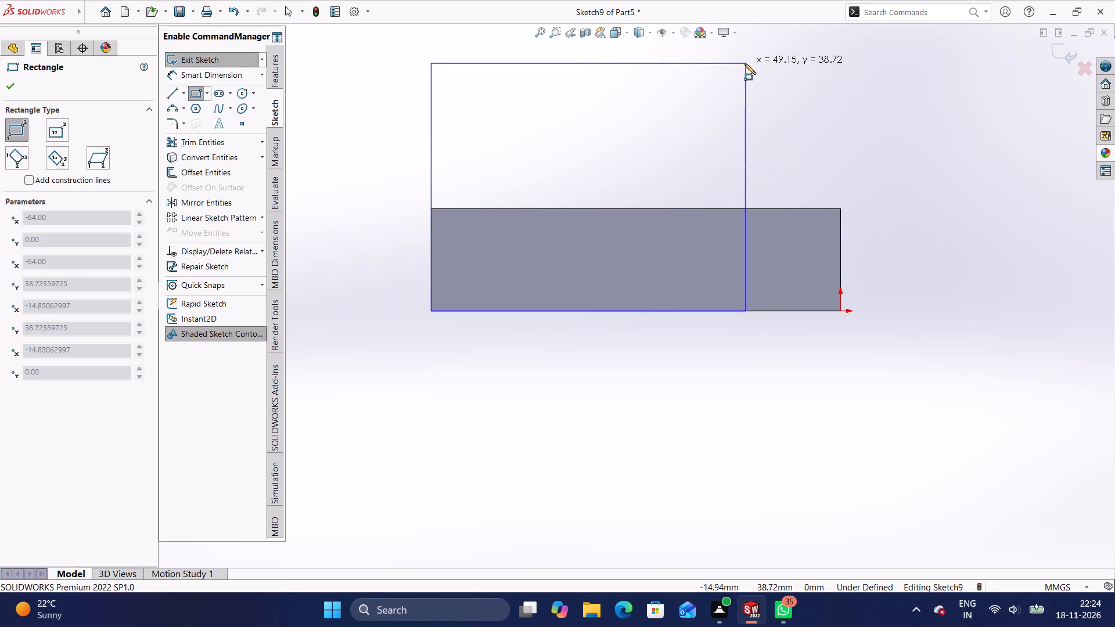
{"action": "left_click", "coordinate": [744, 63]}
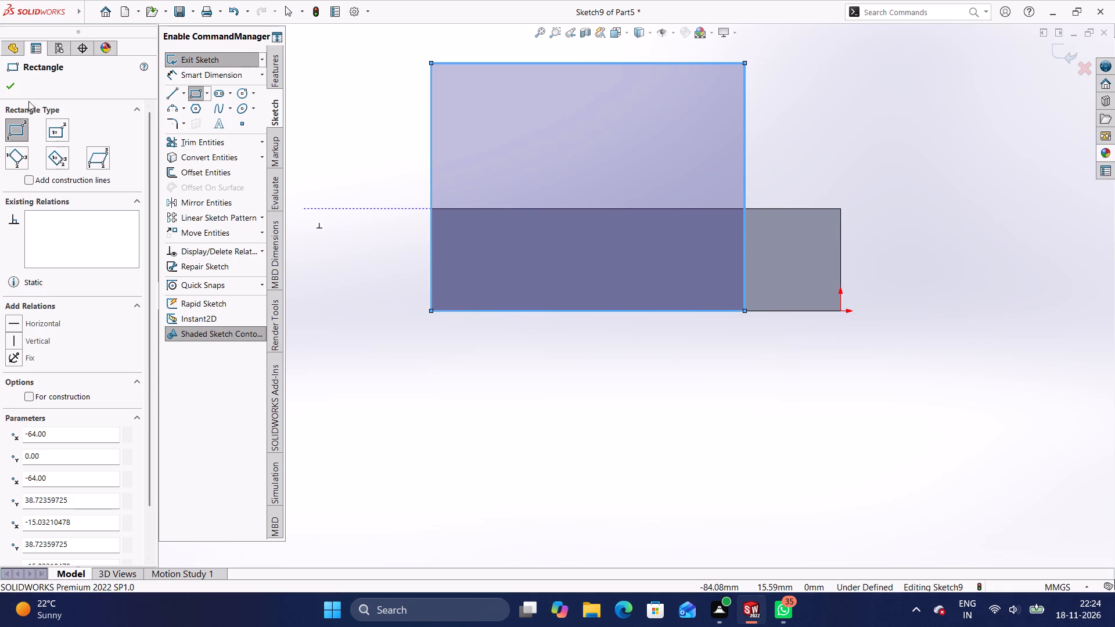
{"action": "left_click", "coordinate": [12, 88]}
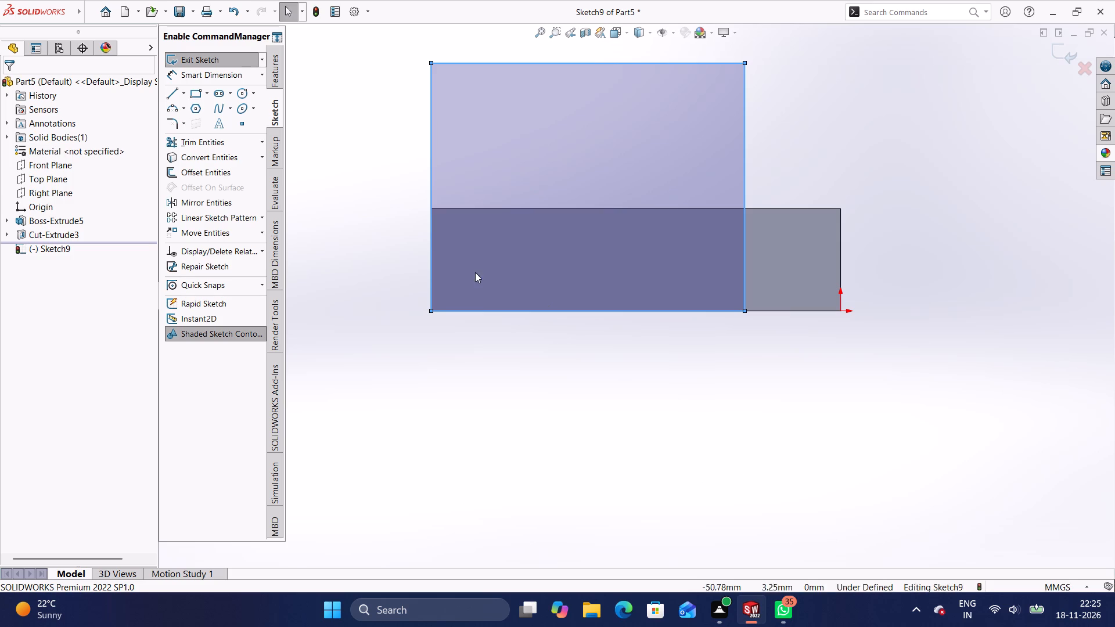
Dimension the rectangle's vertical side to 64 mm.
{"action": "left_click", "coordinate": [188, 79]}
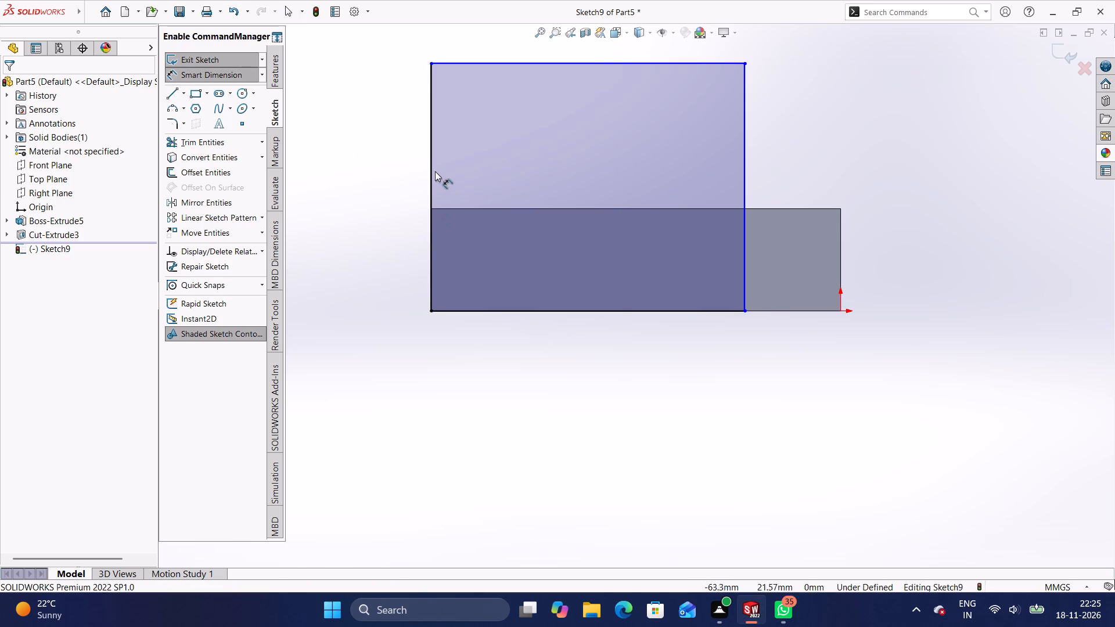
{"action": "left_click", "coordinate": [431, 163]}
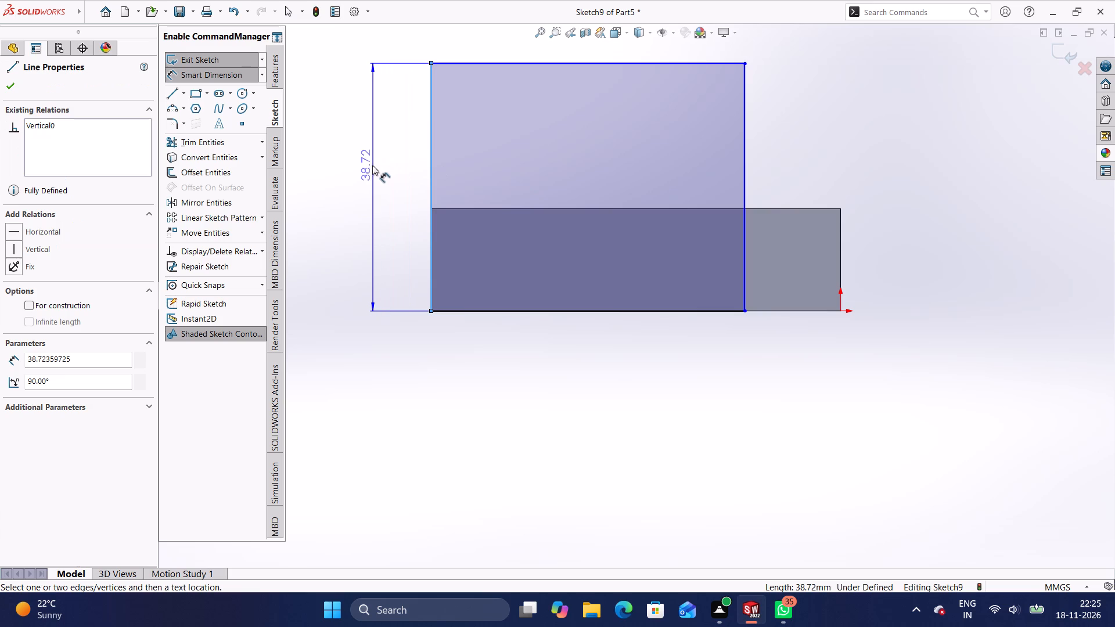
{"action": "left_click", "coordinate": [371, 165]}
{"action": "key", "text": "BackSpace"}
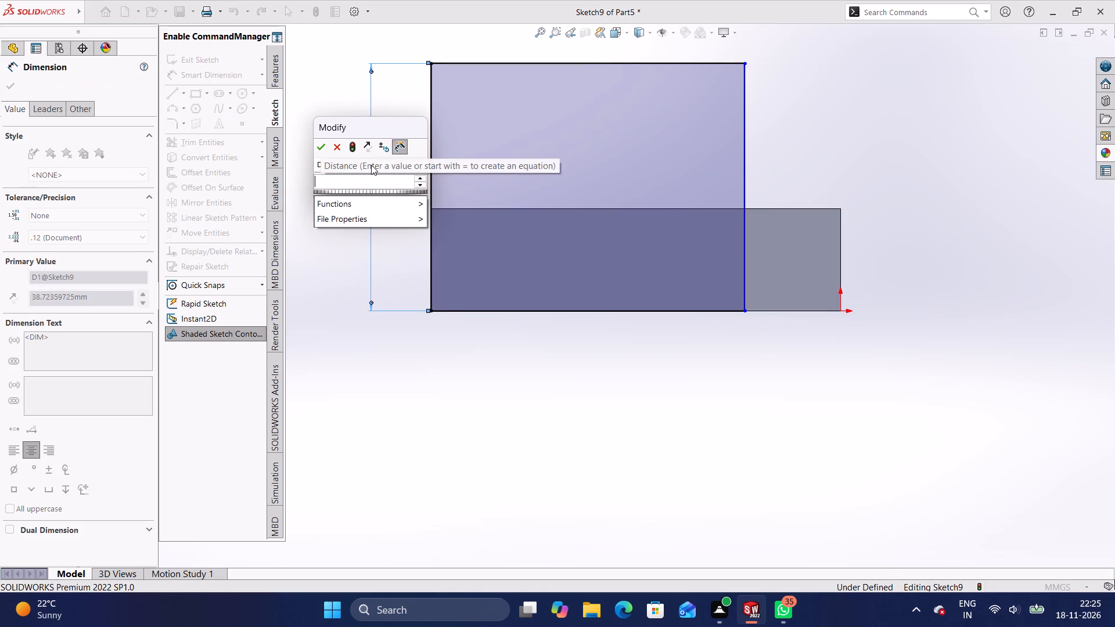
{"action": "key", "text": "6"}
{"action": "key", "text": "4"}
{"action": "key", "text": "Return"}
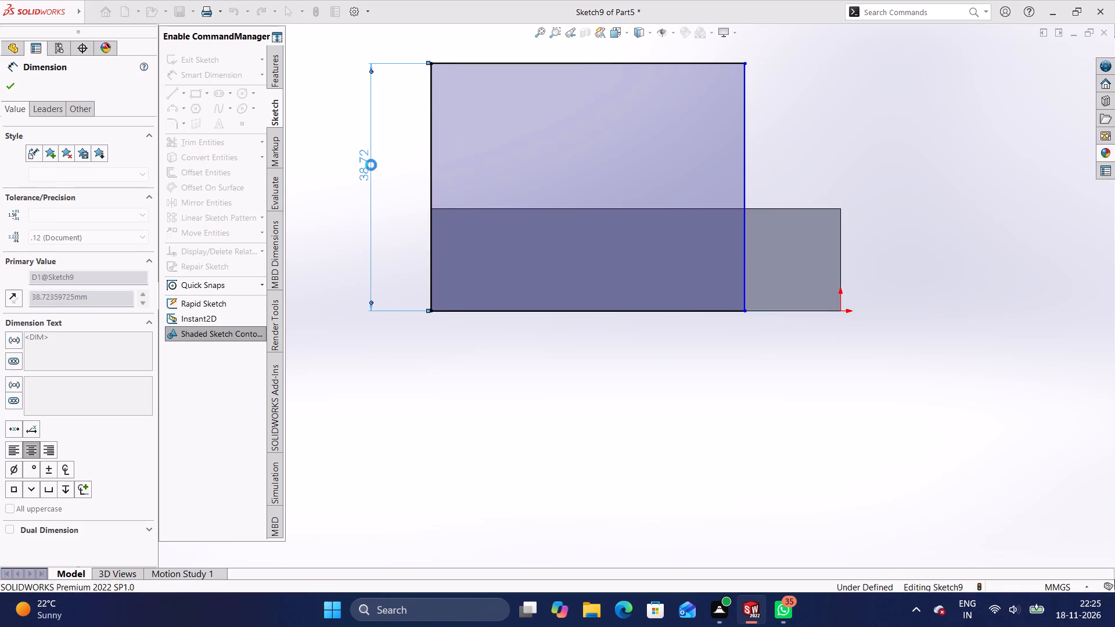
{"action": "left_click", "coordinate": [405, 194]}
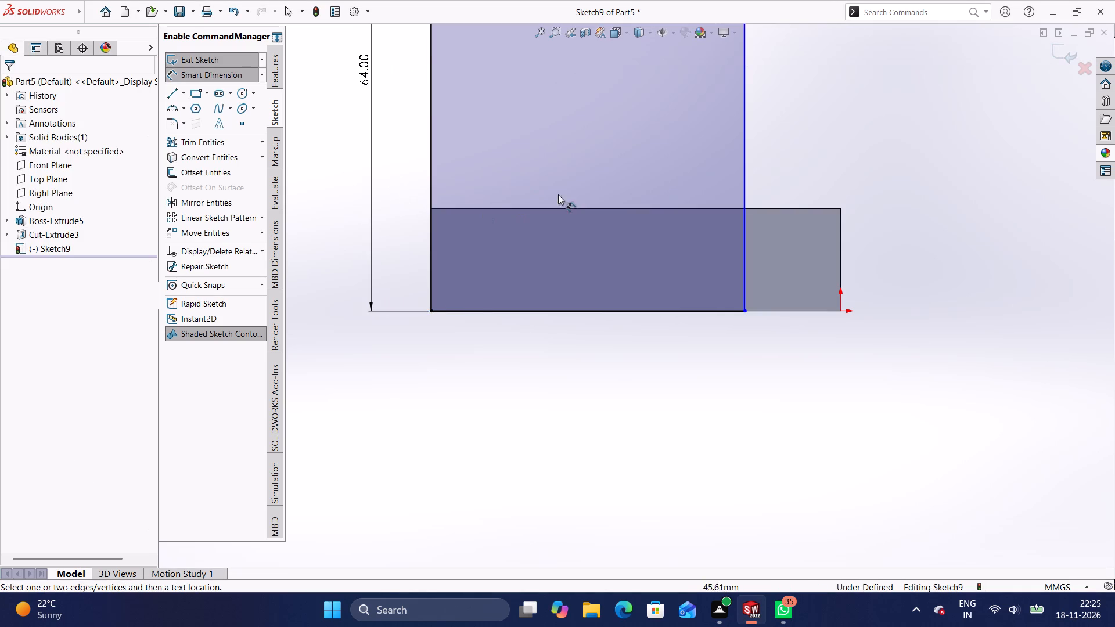
Dimension the rectangle's top edge to 64 mm.
{"action": "scroll", "coordinate": [573, 188], "scroll_direction": "up", "scroll_amount": 3}
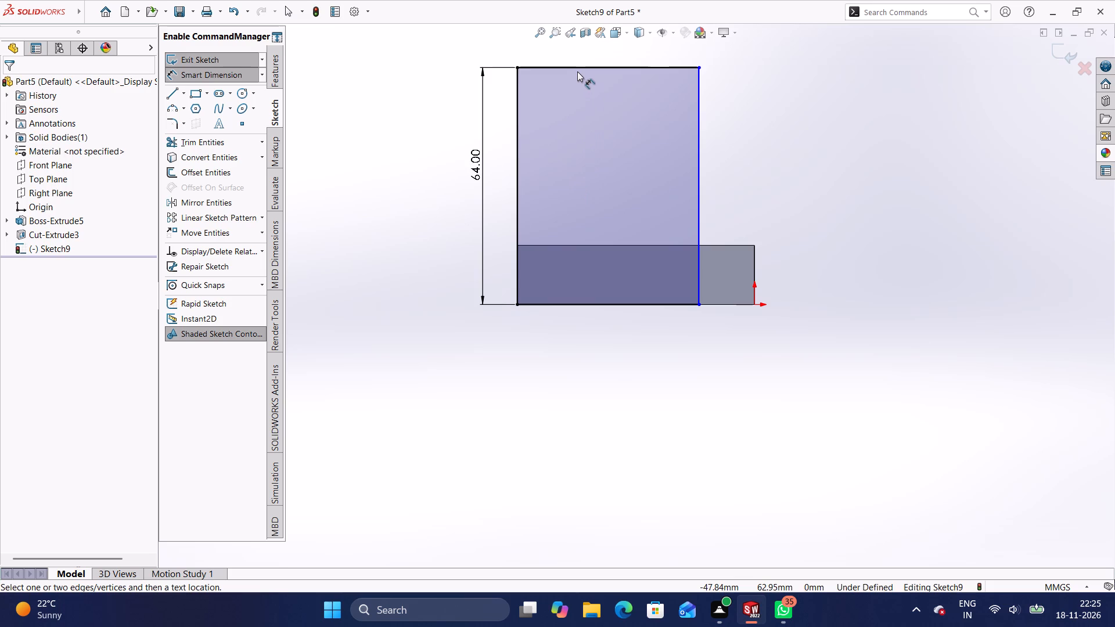
{"action": "left_click", "coordinate": [577, 68]}
{"action": "left_click", "coordinate": [577, 52]}
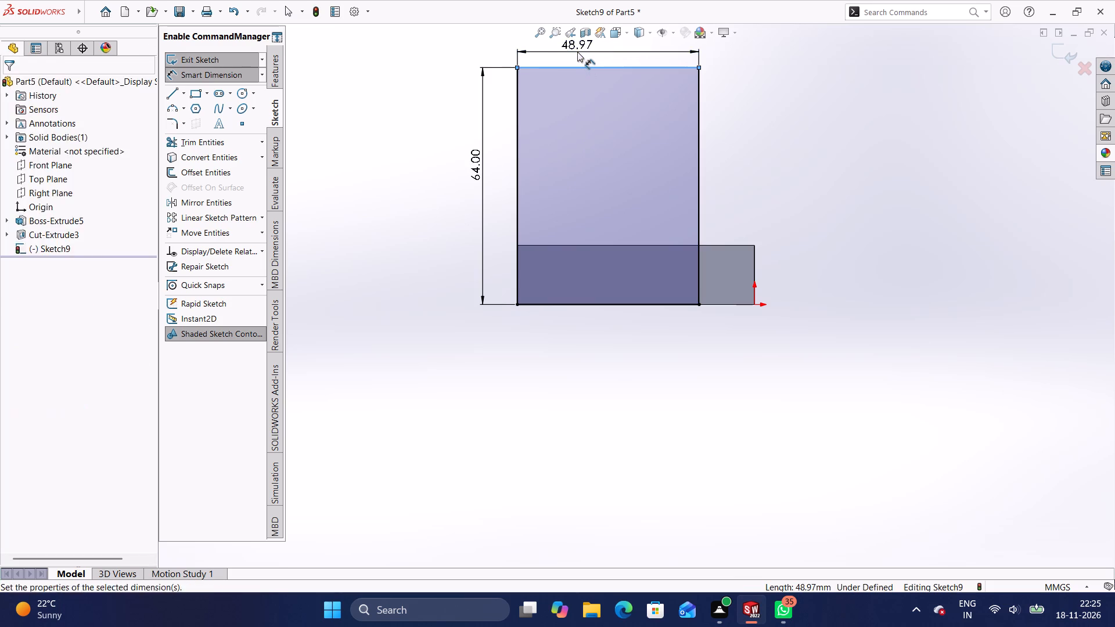
{"action": "key", "text": "BackSpace"}
{"action": "key", "text": "6"}
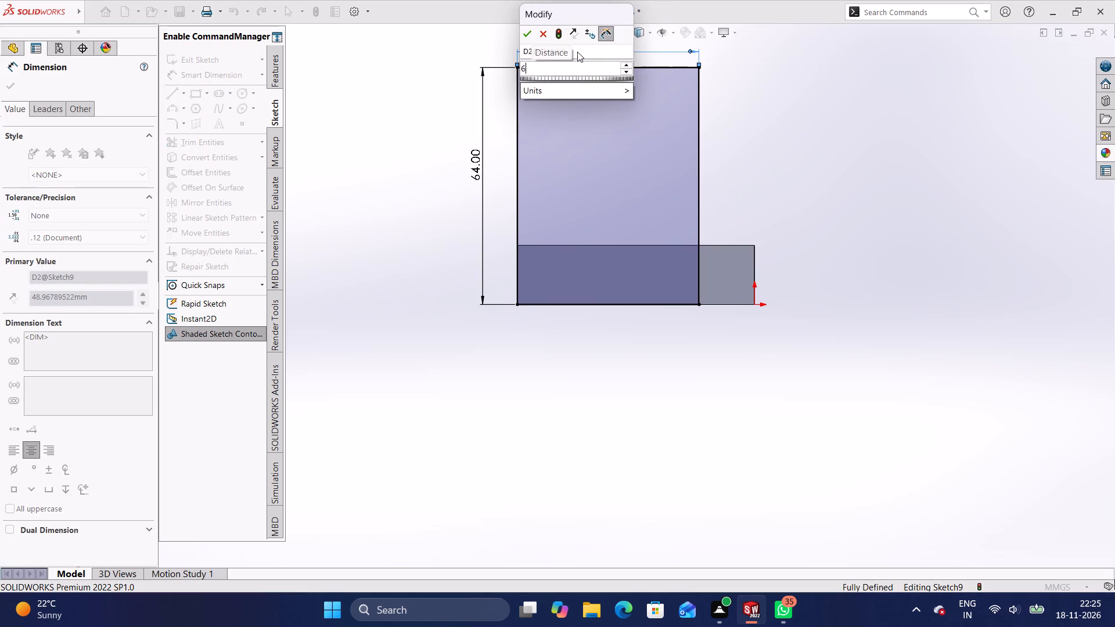
{"action": "key", "text": "4"}
{"action": "key", "text": "Return"}
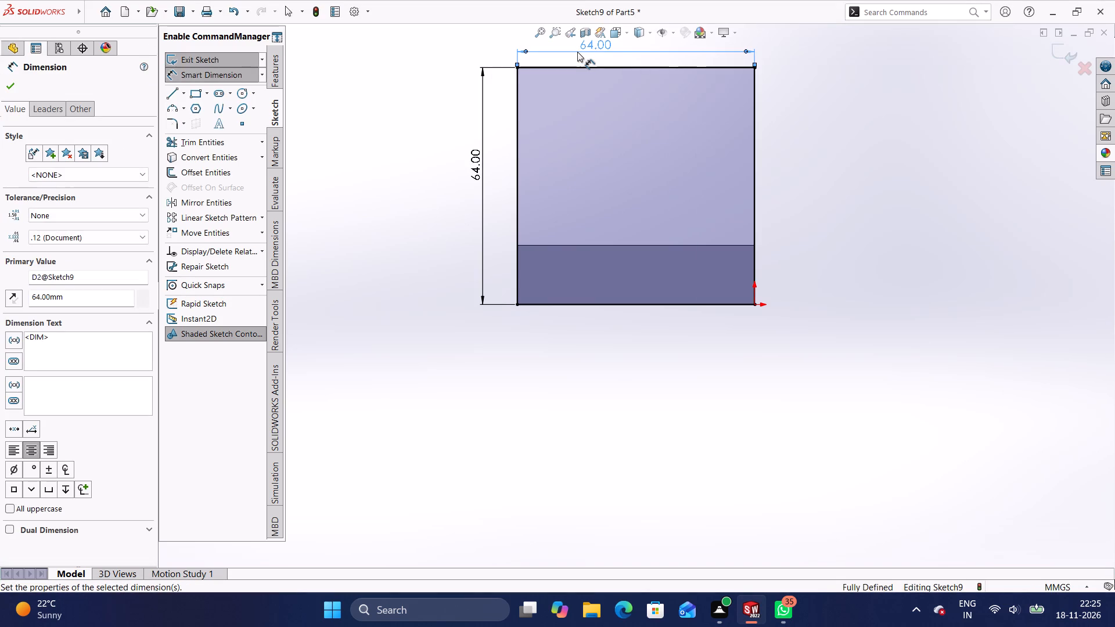
{"action": "left_click", "coordinate": [894, 239]}
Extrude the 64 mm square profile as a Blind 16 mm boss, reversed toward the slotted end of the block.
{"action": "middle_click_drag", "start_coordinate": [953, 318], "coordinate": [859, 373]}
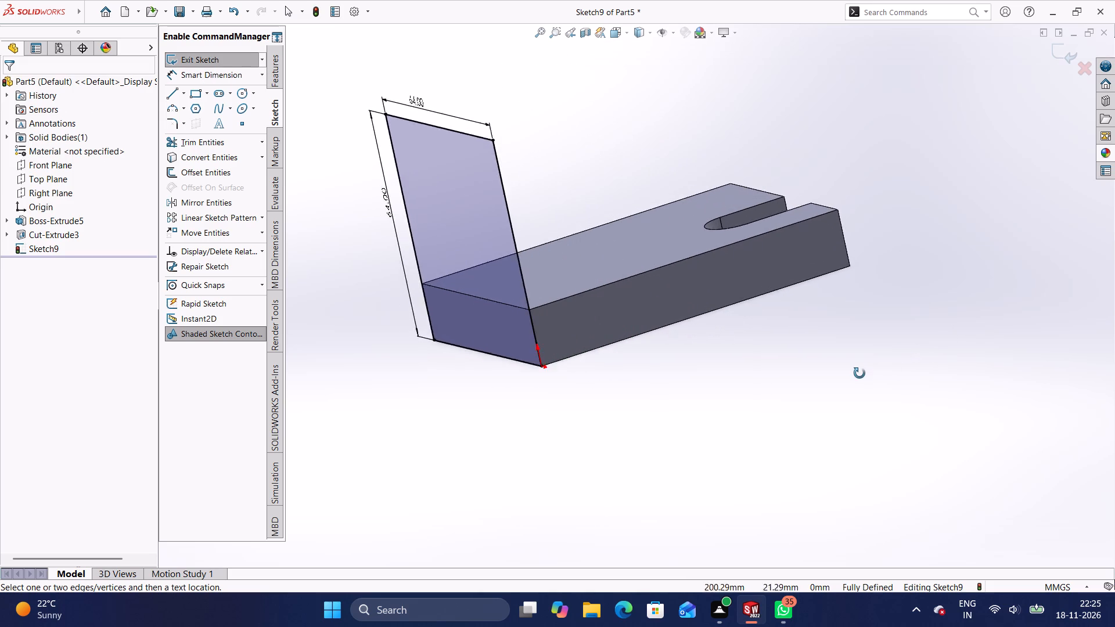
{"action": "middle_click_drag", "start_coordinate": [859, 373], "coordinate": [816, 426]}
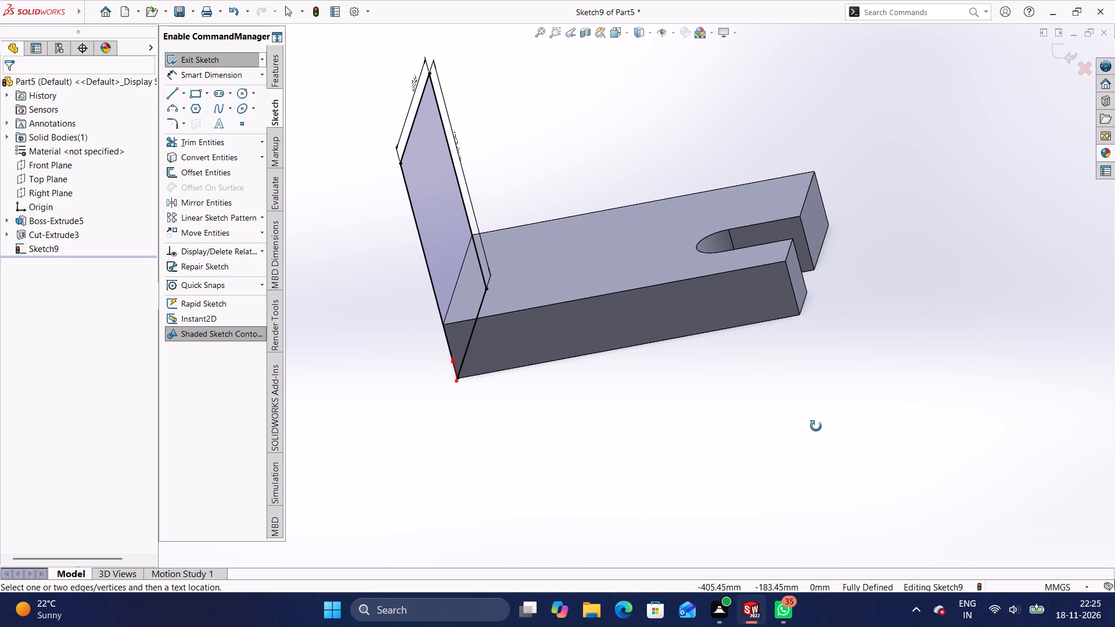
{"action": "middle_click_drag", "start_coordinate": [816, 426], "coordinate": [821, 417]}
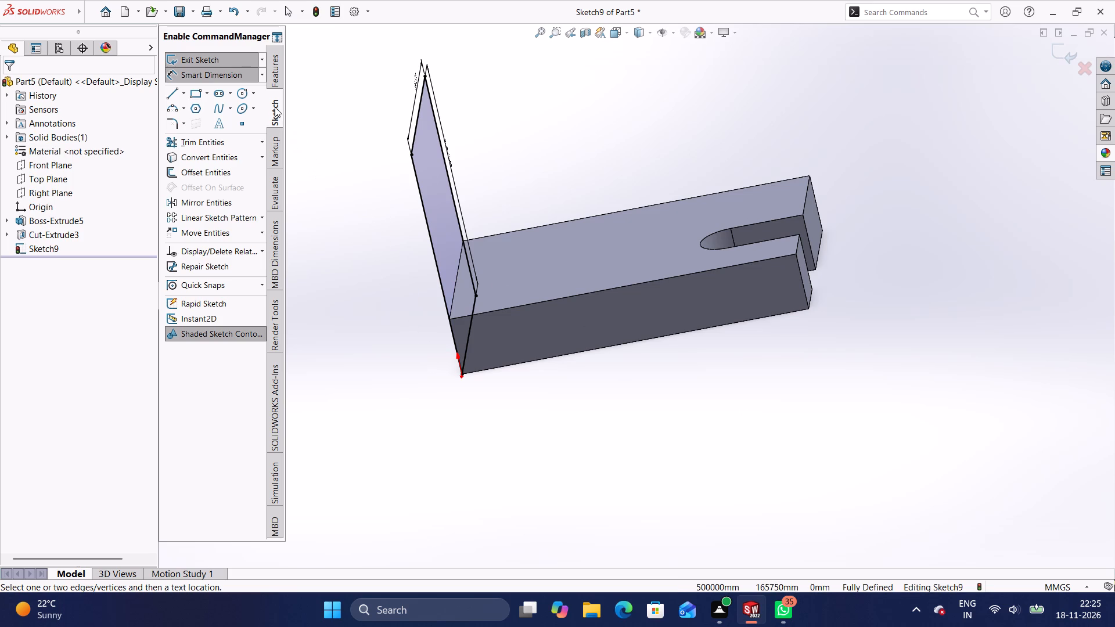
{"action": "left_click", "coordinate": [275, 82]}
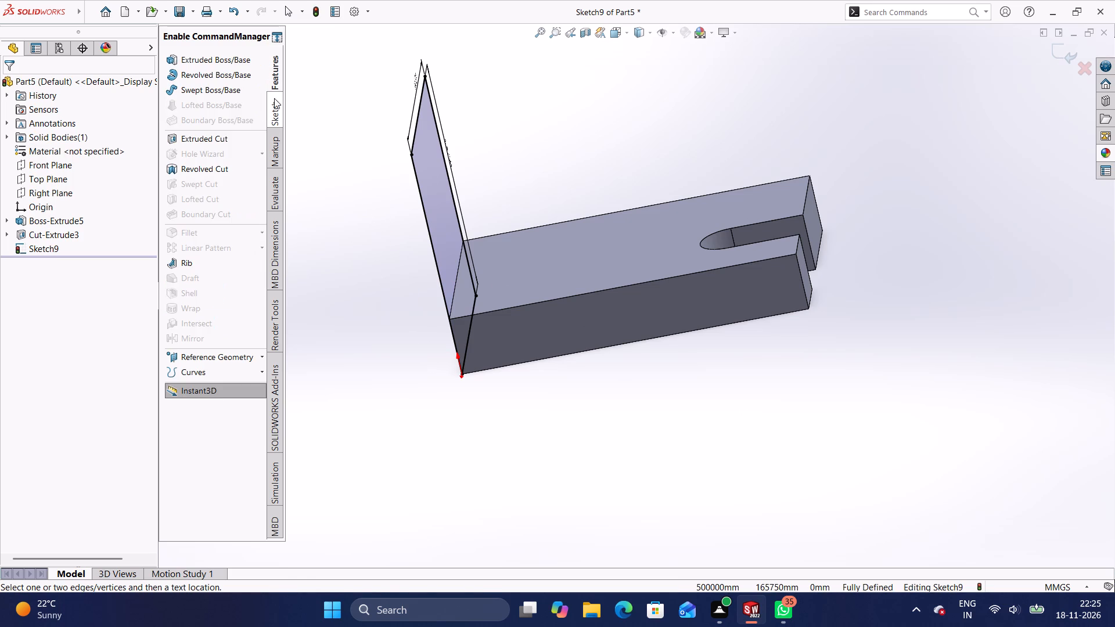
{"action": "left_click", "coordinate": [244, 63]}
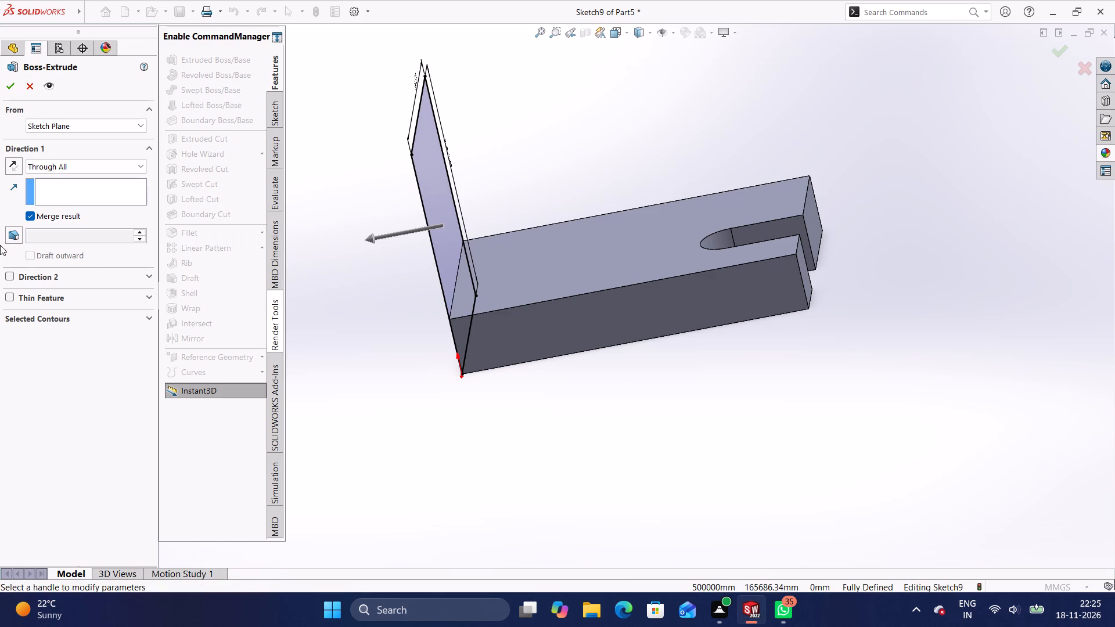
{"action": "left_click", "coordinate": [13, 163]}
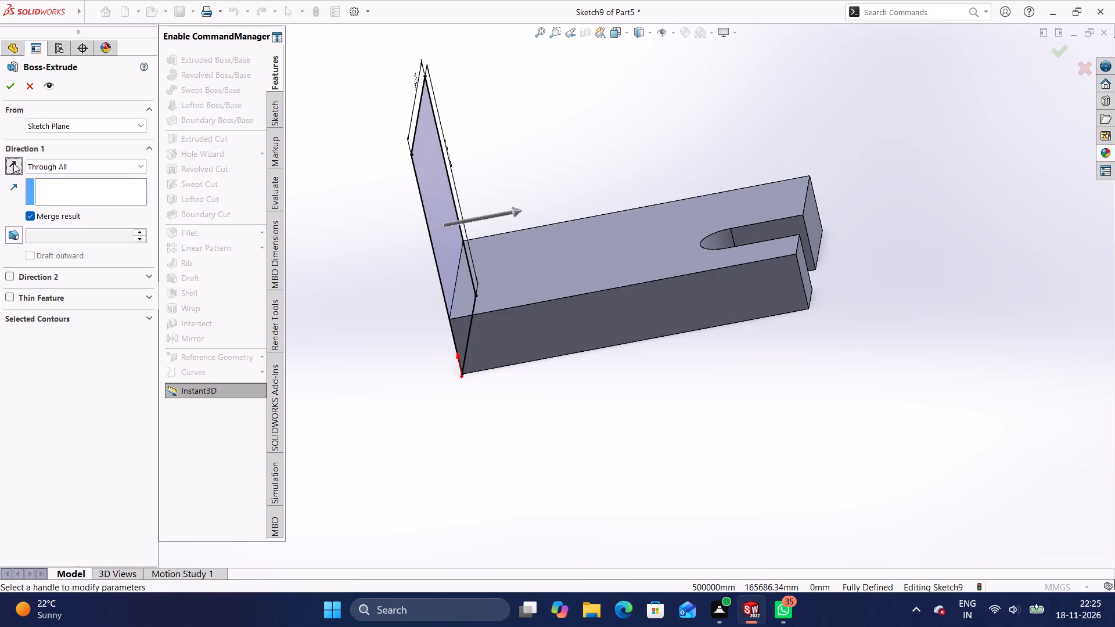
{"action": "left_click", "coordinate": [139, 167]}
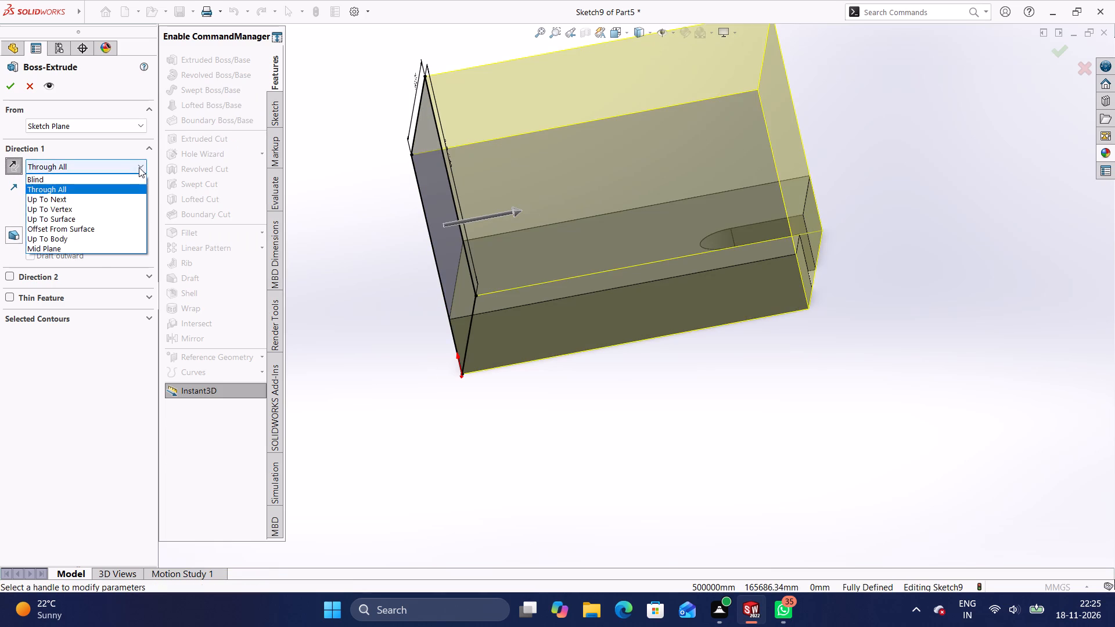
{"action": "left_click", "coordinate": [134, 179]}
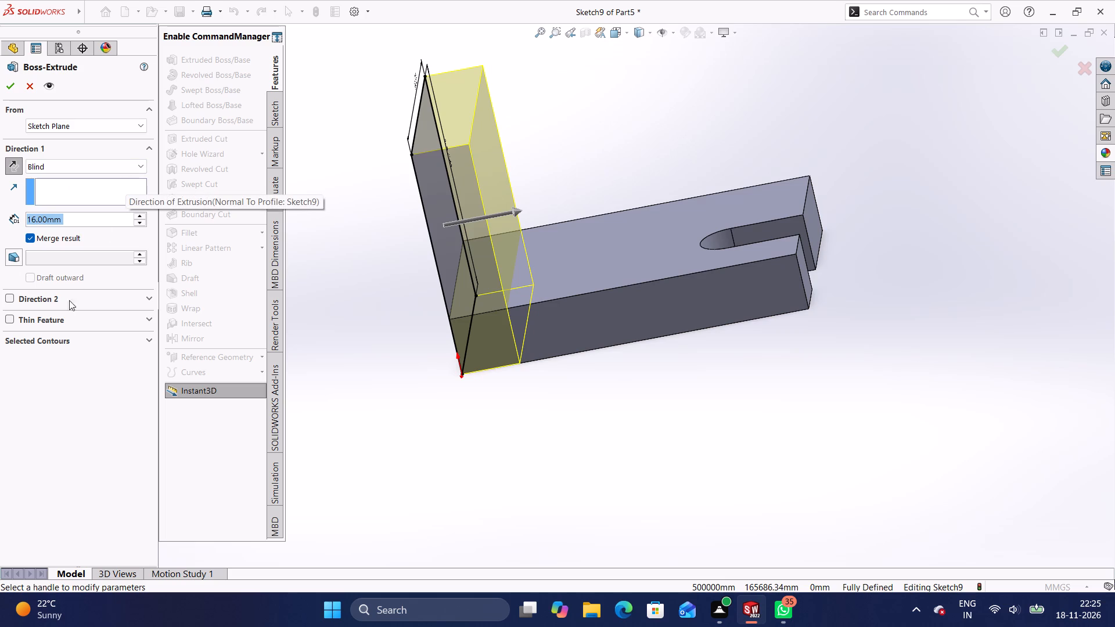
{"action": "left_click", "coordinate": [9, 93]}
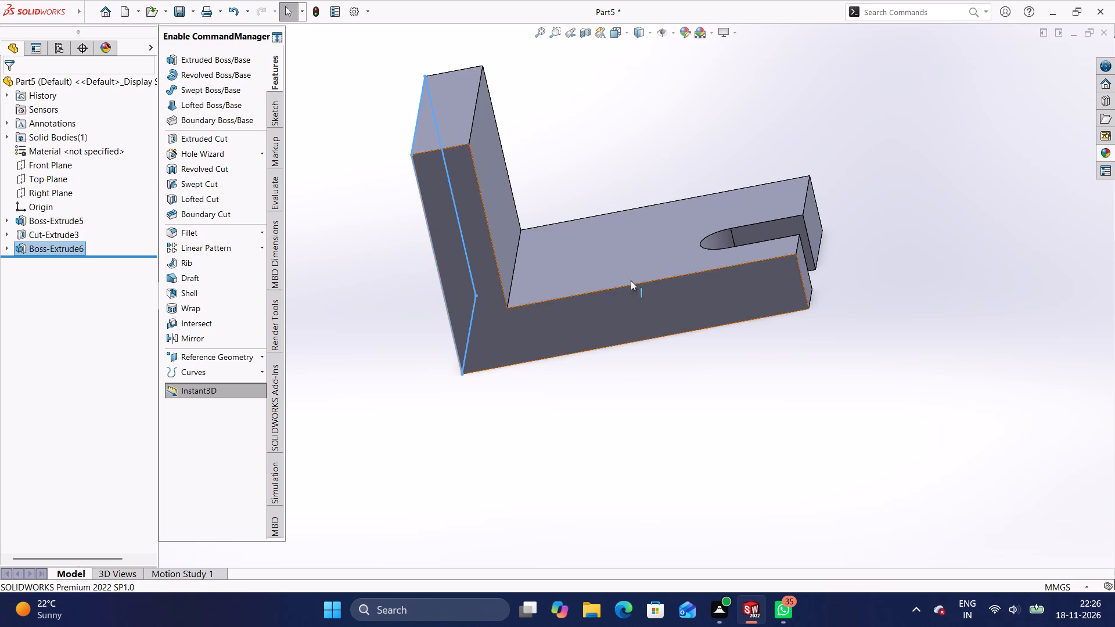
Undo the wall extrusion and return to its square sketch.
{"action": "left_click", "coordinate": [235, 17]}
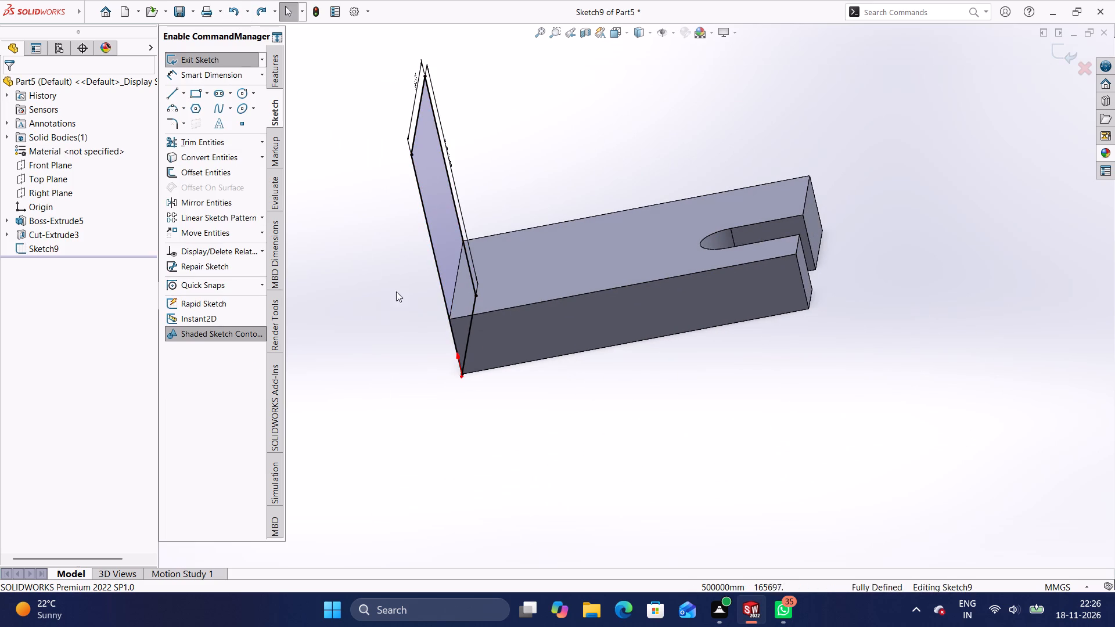
Round the square sketch's top corner on the origin side with a 32 mm Sketch Fillet.
{"action": "left_click", "coordinate": [174, 125]}
{"action": "middle_click_drag", "start_coordinate": [390, 419], "coordinate": [382, 420]}
{"action": "middle_click_drag", "start_coordinate": [357, 420], "coordinate": [337, 416]}
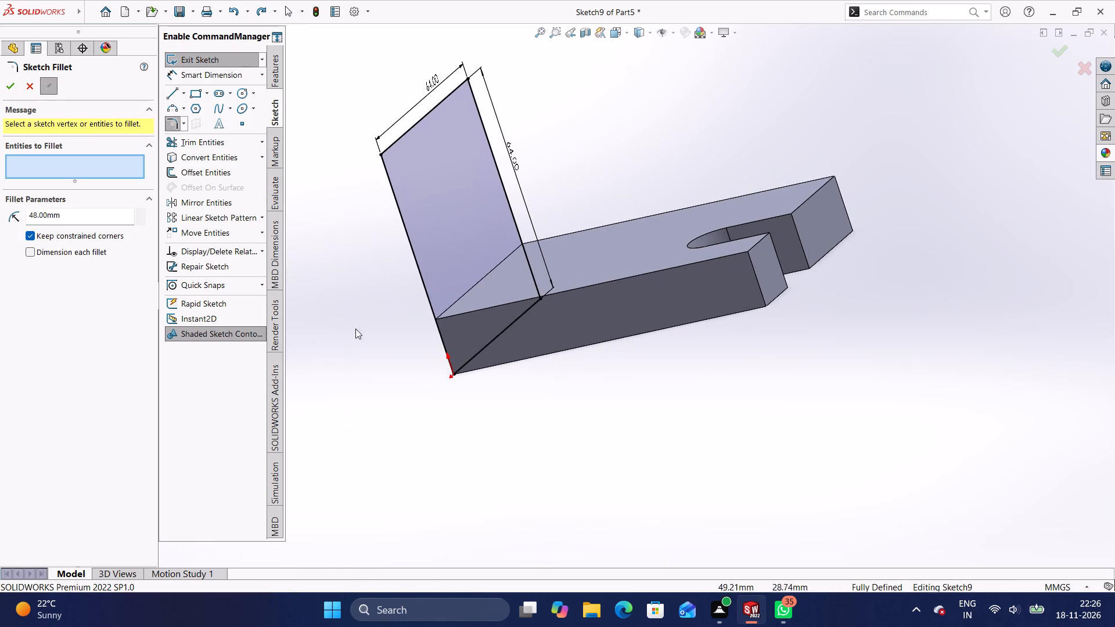
{"action": "left_click", "coordinate": [392, 189]}
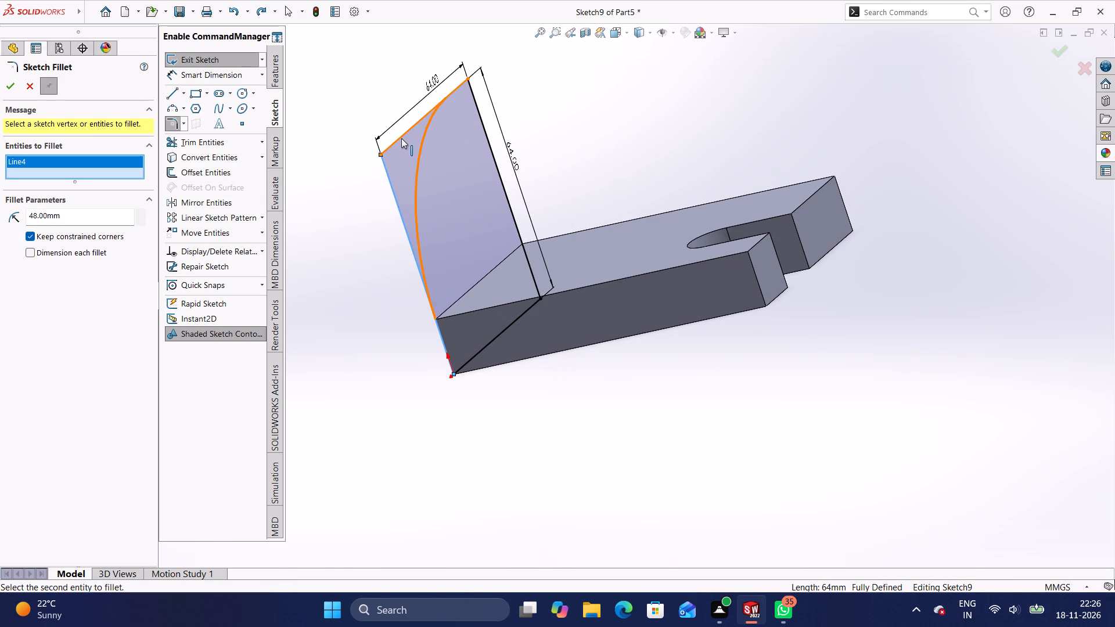
{"action": "left_click", "coordinate": [401, 138]}
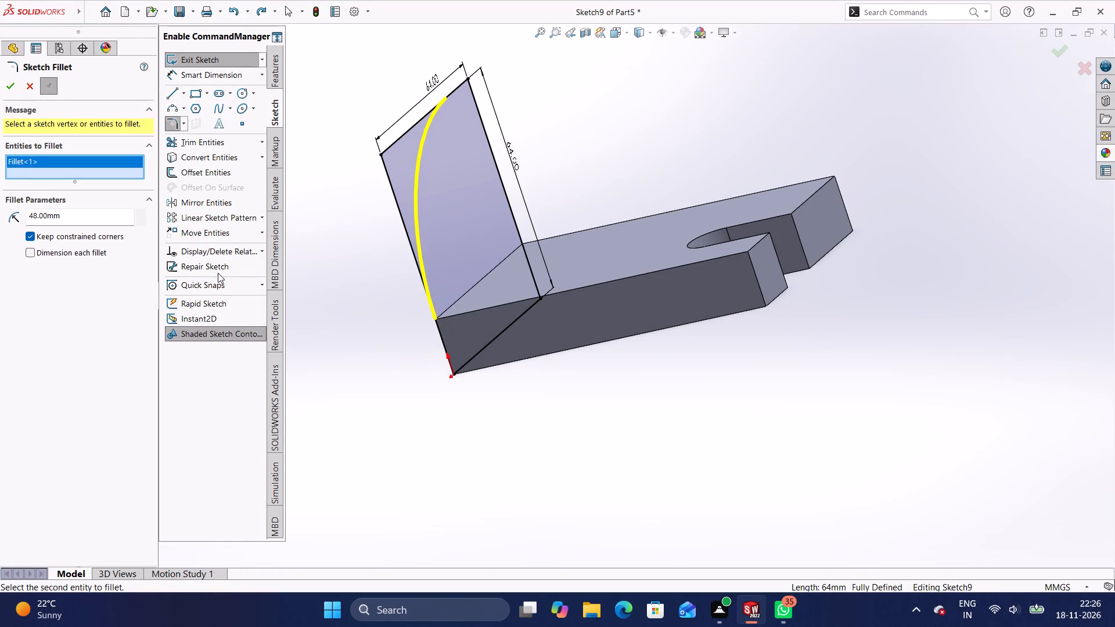
{"action": "left_click", "coordinate": [121, 216]}
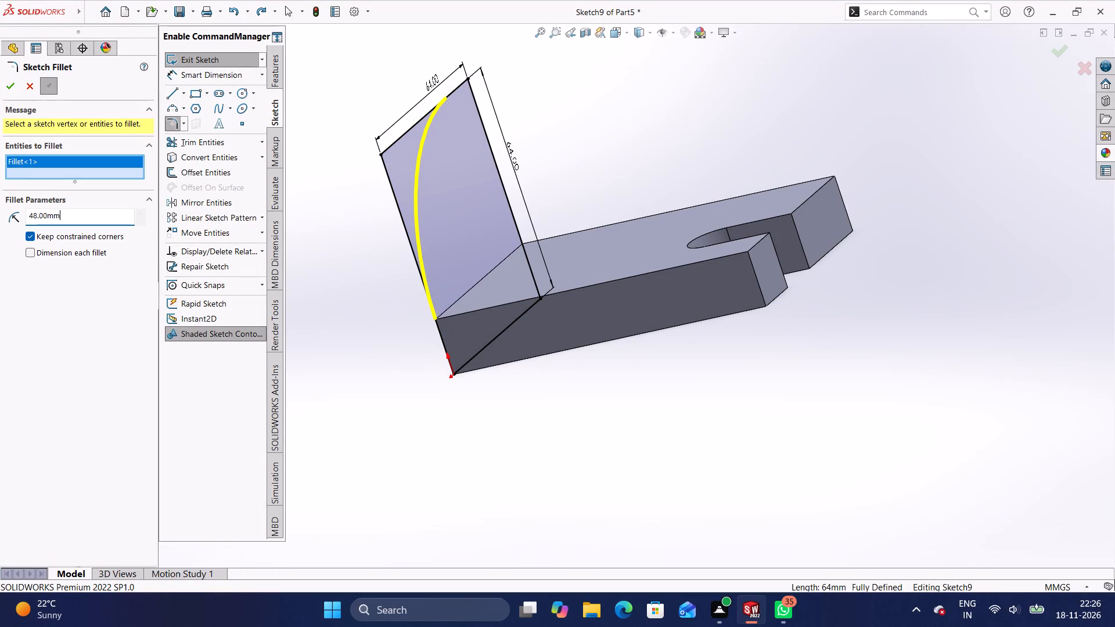
{"action": "key", "text": "BackSpace"}
{"action": "key", "text": "BackSpace"}
{"action": "key", "text": "BackSpace"}
{"action": "key", "text": "BackSpace"}
{"action": "key", "text": "BackSpace"}
{"action": "key", "text": "BackSpace"}
{"action": "key", "text": "BackSpace"}
{"action": "type", "text": "32"}
{"action": "key", "text": "Return"}
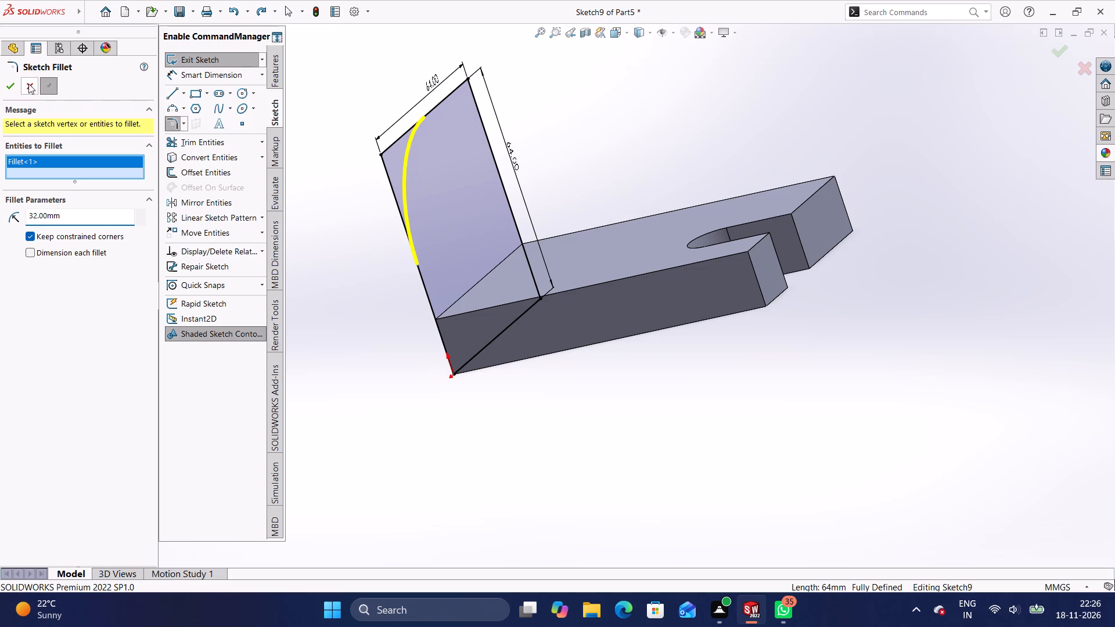
{"action": "left_click", "coordinate": [13, 86]}
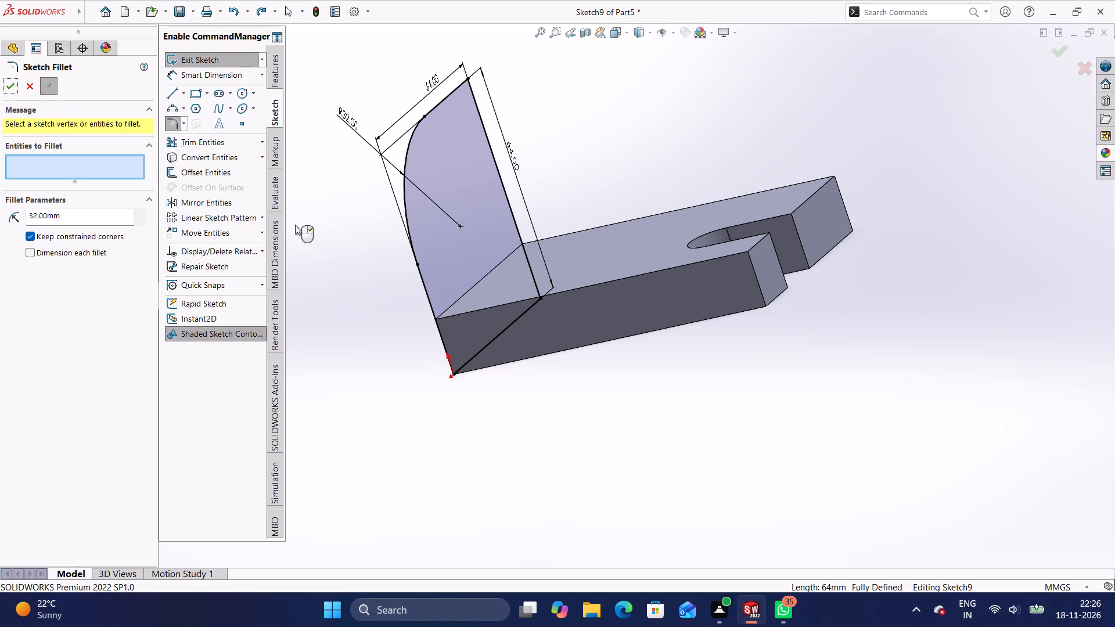
{"action": "left_click", "coordinate": [8, 85]}
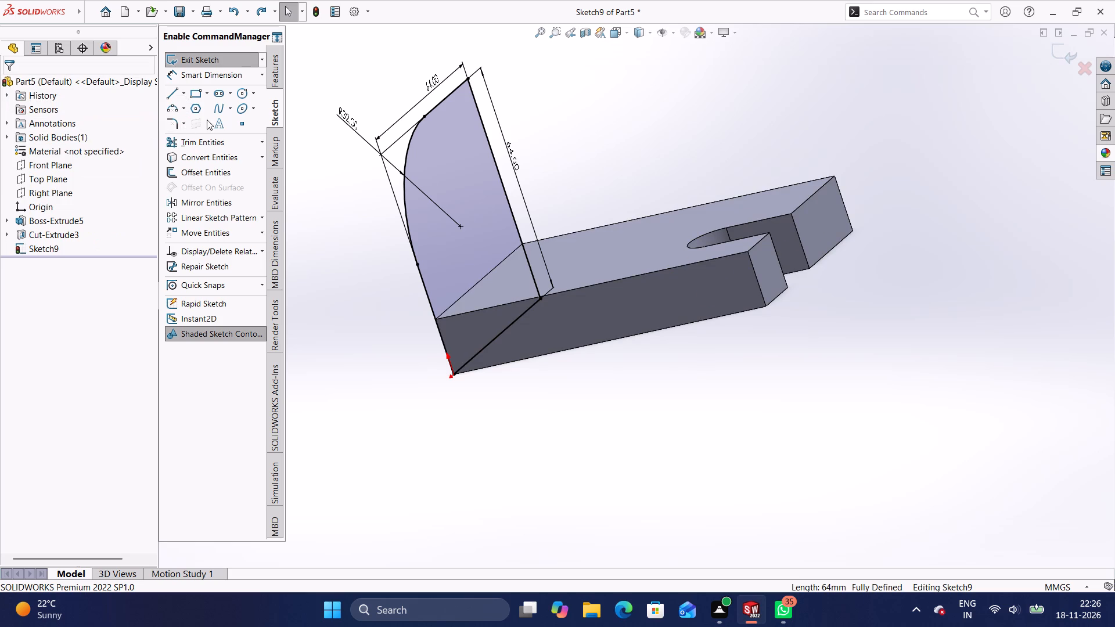
Extrude the rounded wall profile as a Blind 16 mm boss, reversed toward the slotted end and merged with the base.
{"action": "left_click", "coordinate": [275, 80]}
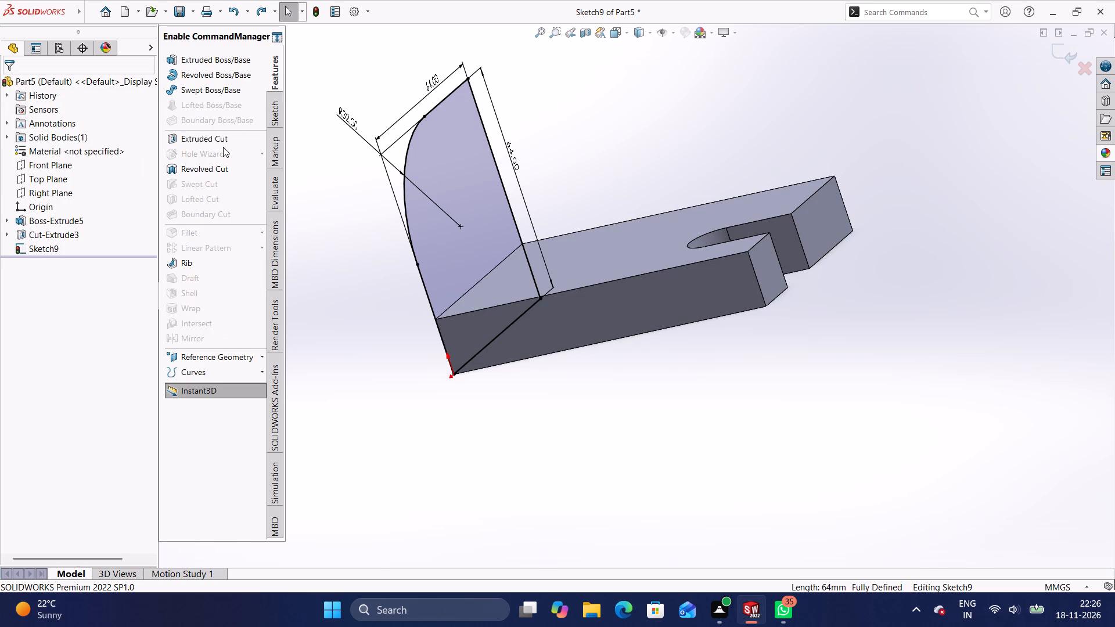
{"action": "left_click", "coordinate": [233, 59]}
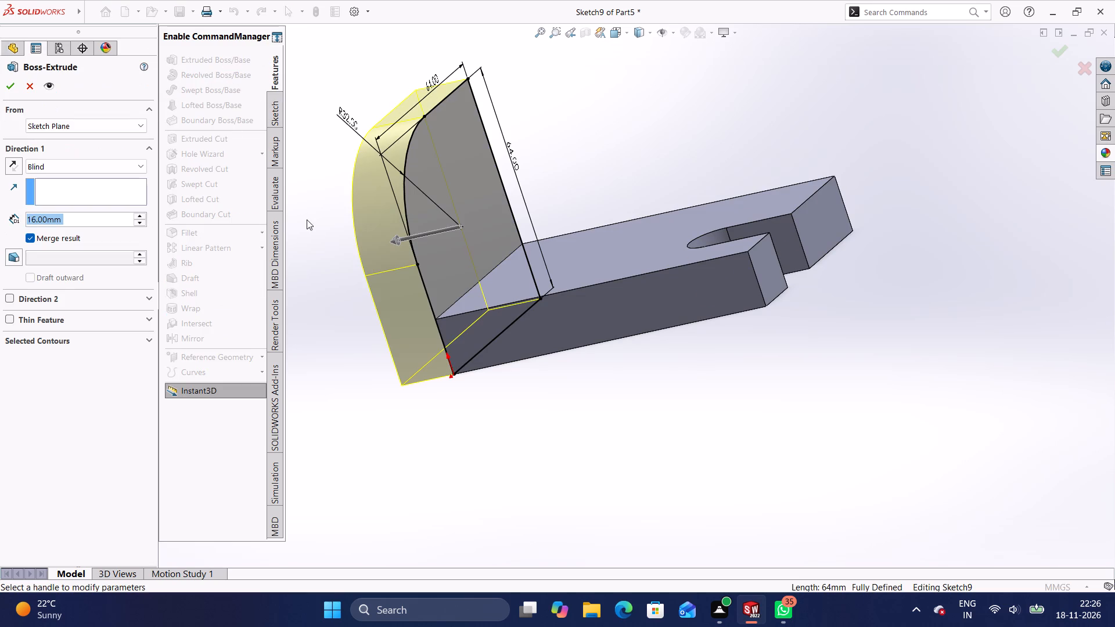
{"action": "middle_click_drag", "start_coordinate": [281, 352], "coordinate": [339, 358]}
{"action": "middle_click_drag", "start_coordinate": [368, 357], "coordinate": [398, 351]}
{"action": "left_click", "coordinate": [9, 156]}
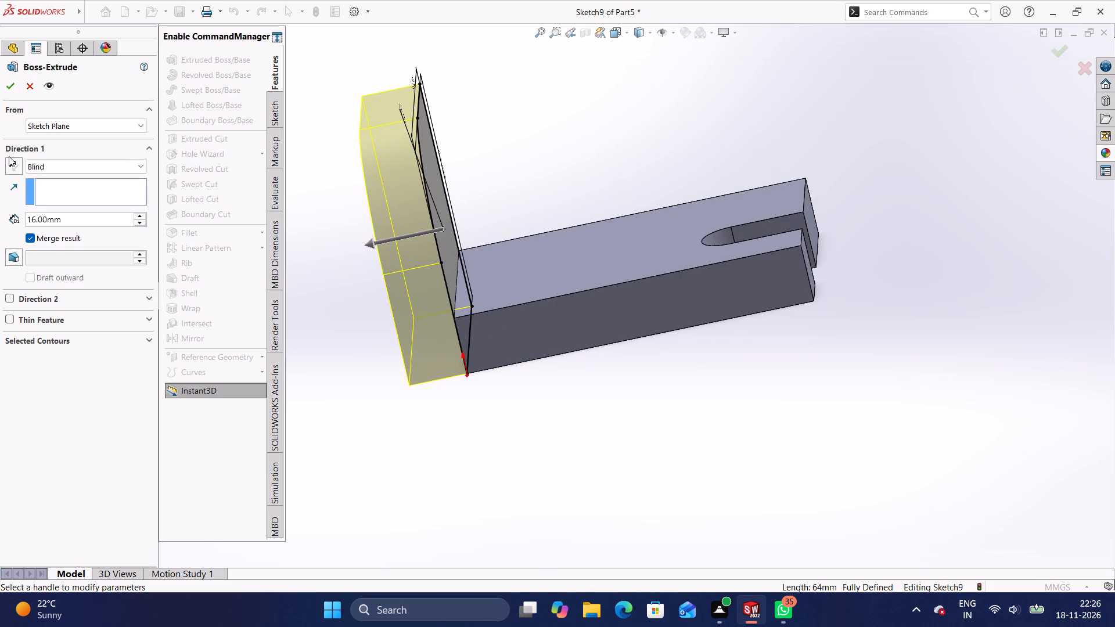
{"action": "left_click", "coordinate": [10, 161]}
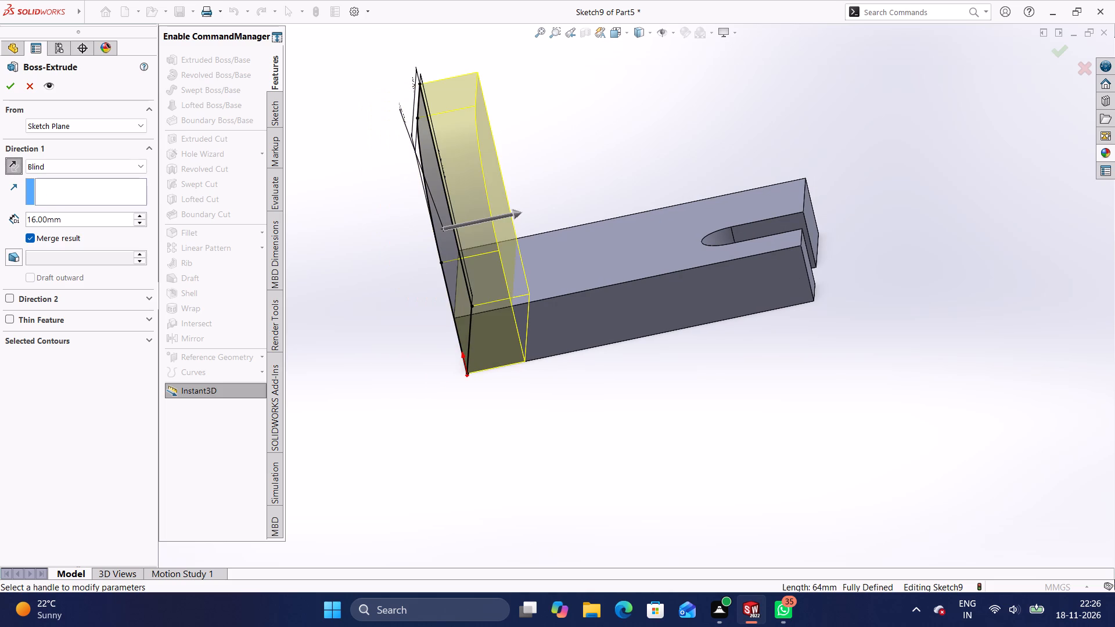
{"action": "left_click", "coordinate": [69, 223]}
{"action": "key", "text": "BackSpace"}
{"action": "key", "text": "BackSpace"}
{"action": "key", "text": "BackSpace"}
{"action": "key", "text": "BackSpace"}
{"action": "key", "text": "BackSpace"}
{"action": "key", "text": "BackSpace"}
{"action": "key", "text": "BackSpace"}
{"action": "key", "text": "BackSpace"}
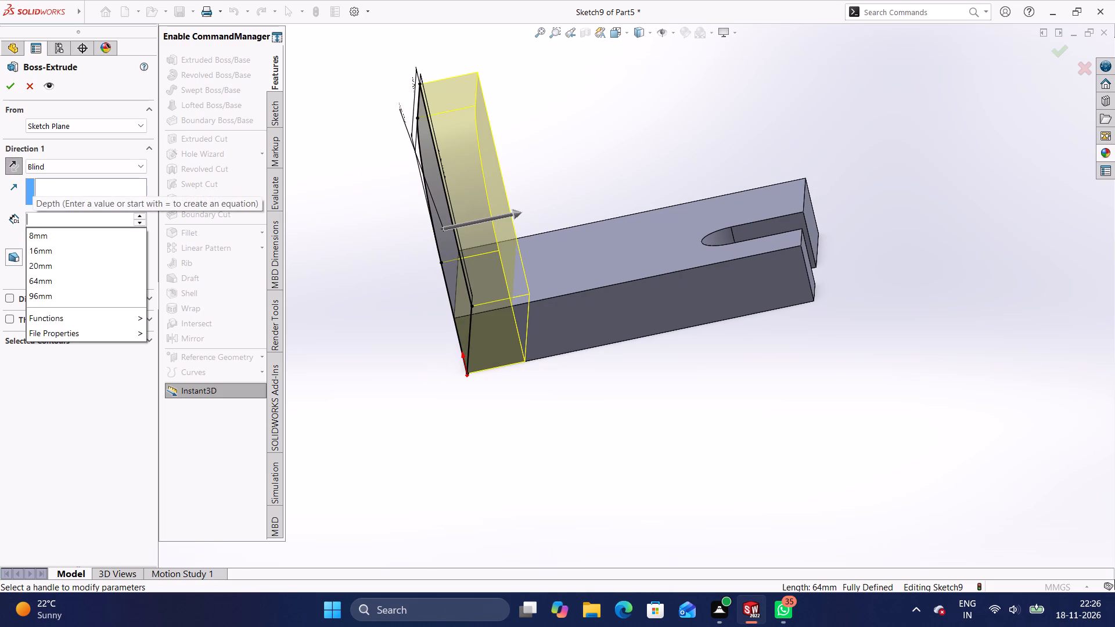
{"action": "type", "text": "16"}
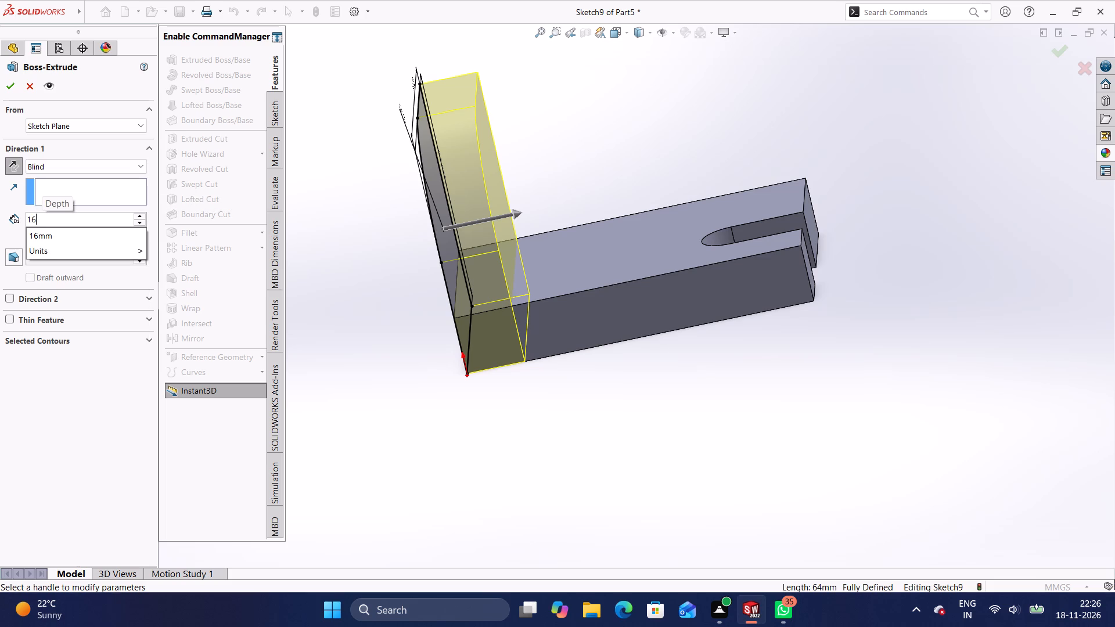
{"action": "left_click", "coordinate": [14, 88]}
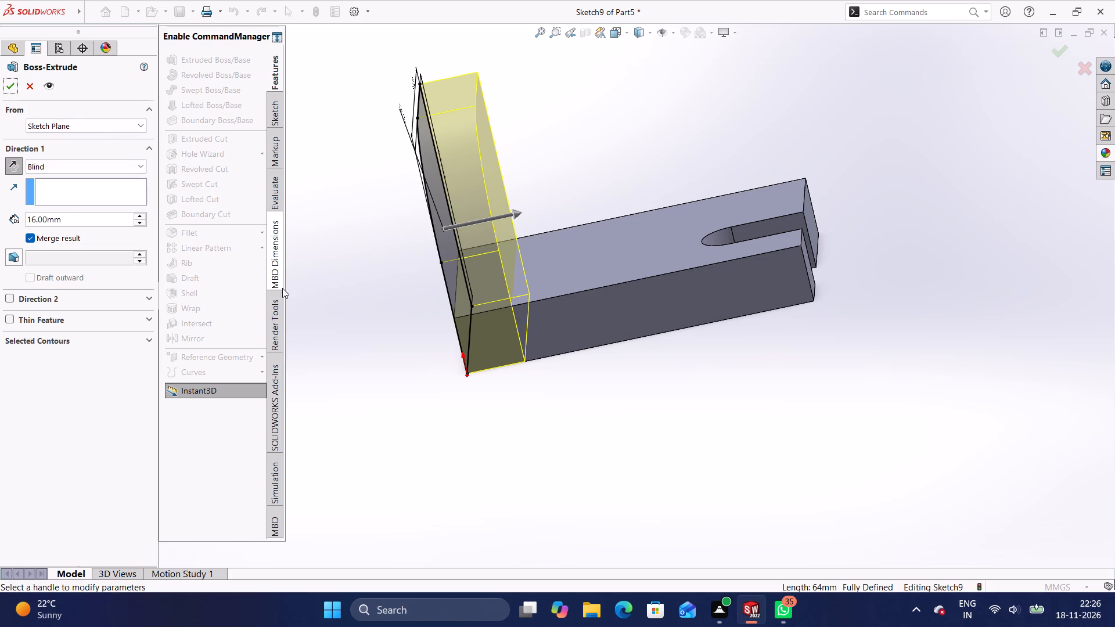
{"action": "left_click", "coordinate": [17, 86]}
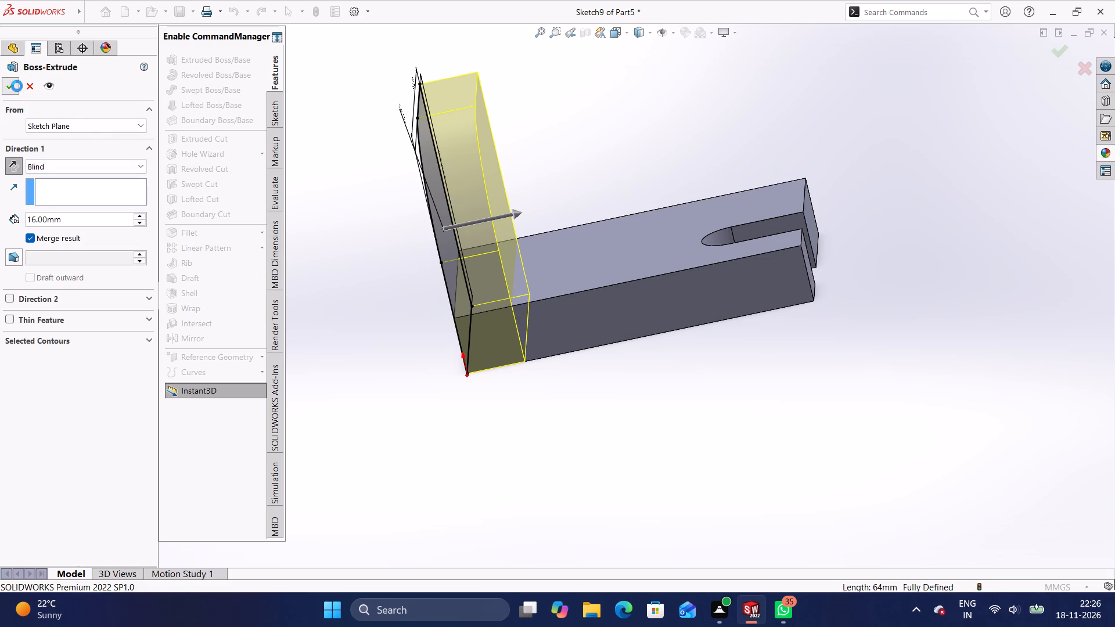
{"action": "left_click", "coordinate": [483, 444]}
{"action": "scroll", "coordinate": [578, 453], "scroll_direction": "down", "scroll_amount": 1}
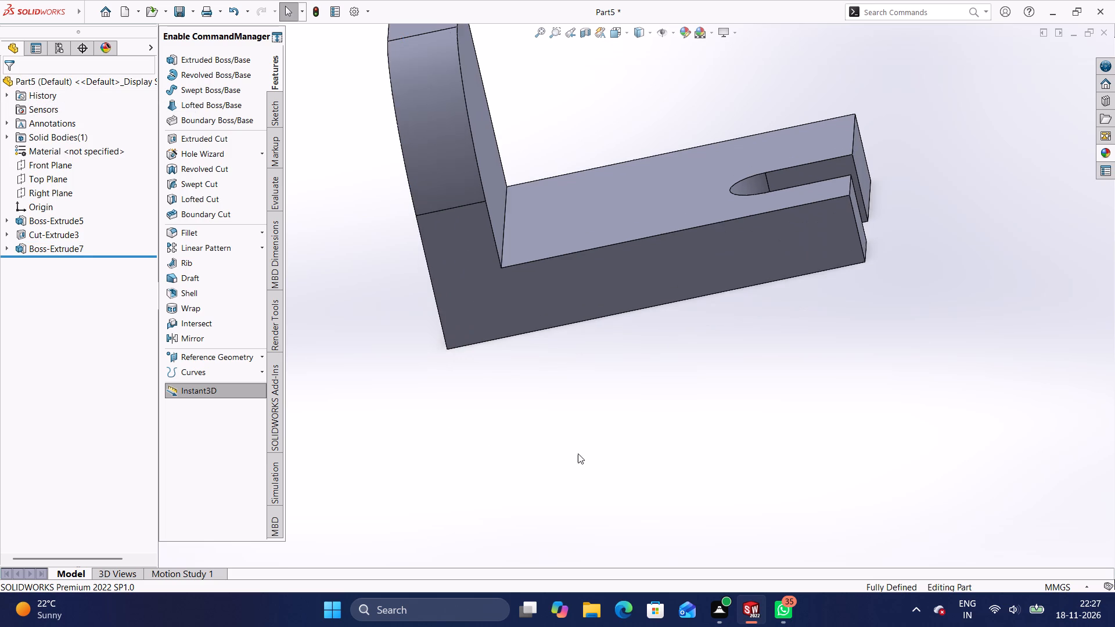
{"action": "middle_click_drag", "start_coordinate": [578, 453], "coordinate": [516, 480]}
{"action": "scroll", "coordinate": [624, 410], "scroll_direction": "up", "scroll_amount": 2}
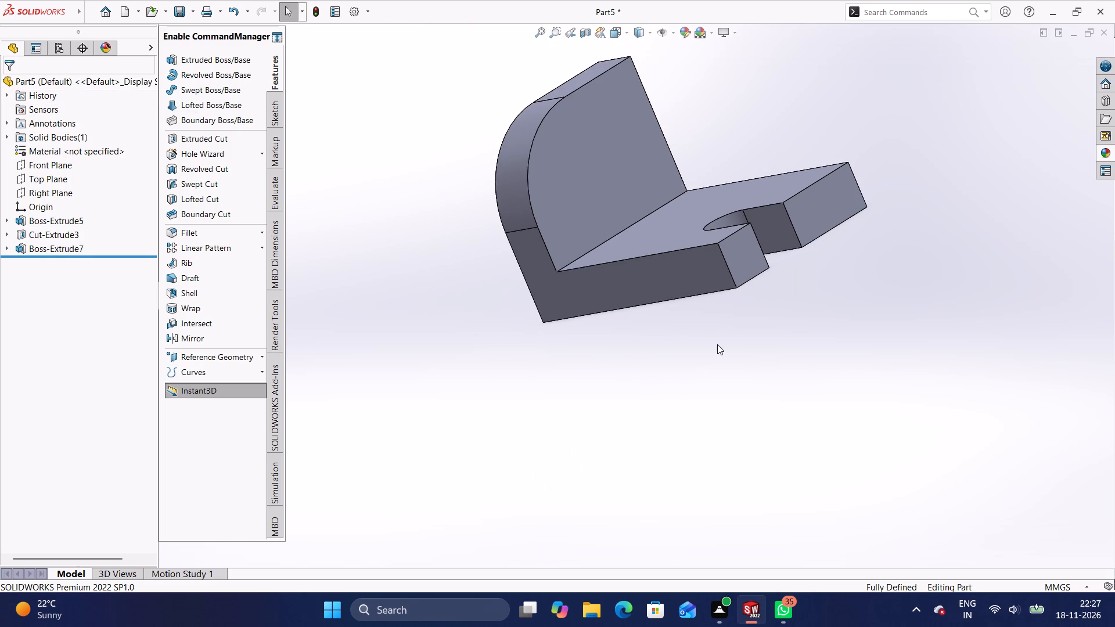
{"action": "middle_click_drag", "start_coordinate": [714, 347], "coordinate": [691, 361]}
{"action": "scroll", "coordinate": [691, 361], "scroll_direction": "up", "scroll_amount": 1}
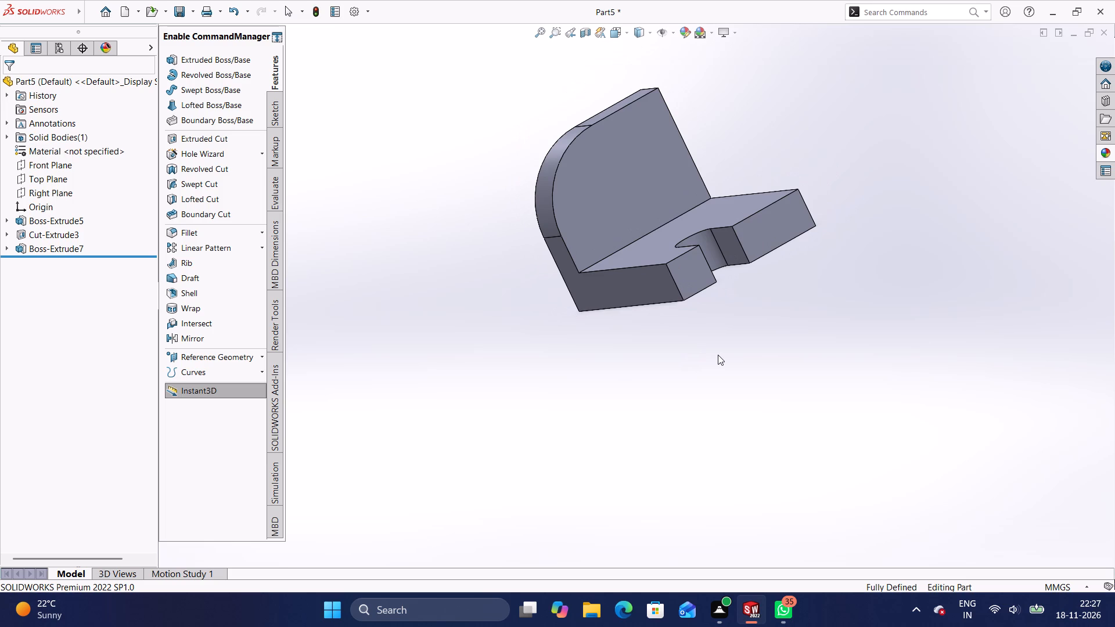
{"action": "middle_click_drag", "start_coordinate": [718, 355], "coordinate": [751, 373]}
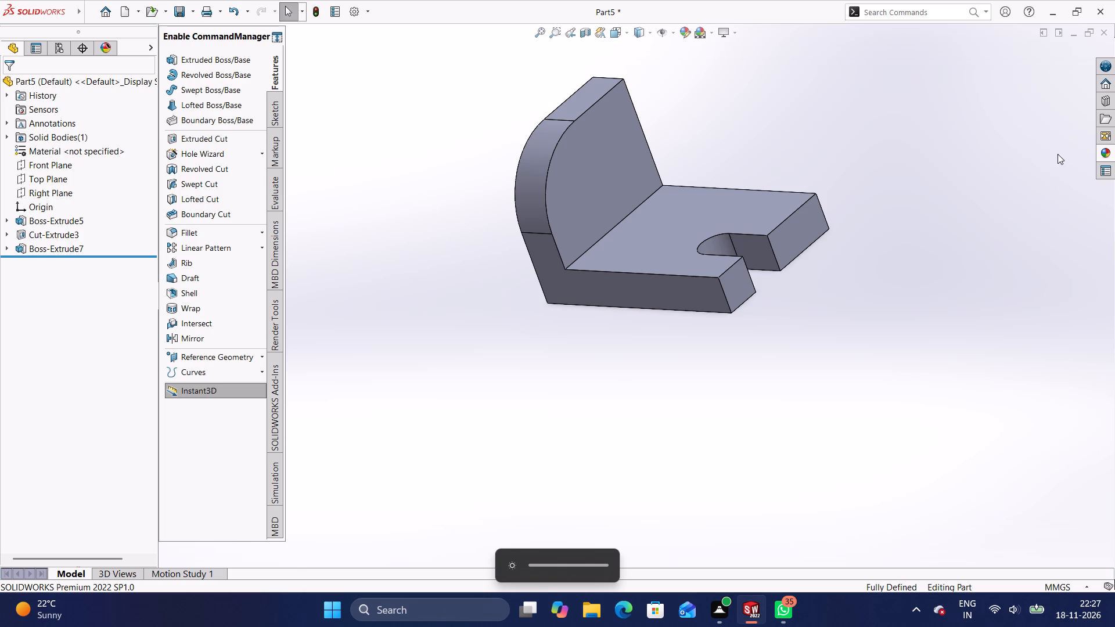
Apply a scene with a dark grey-to-black background to the part from the Scenes library.
{"action": "left_click", "coordinate": [1102, 154]}
{"action": "scroll", "coordinate": [1018, 351], "scroll_direction": "down", "scroll_amount": 1}
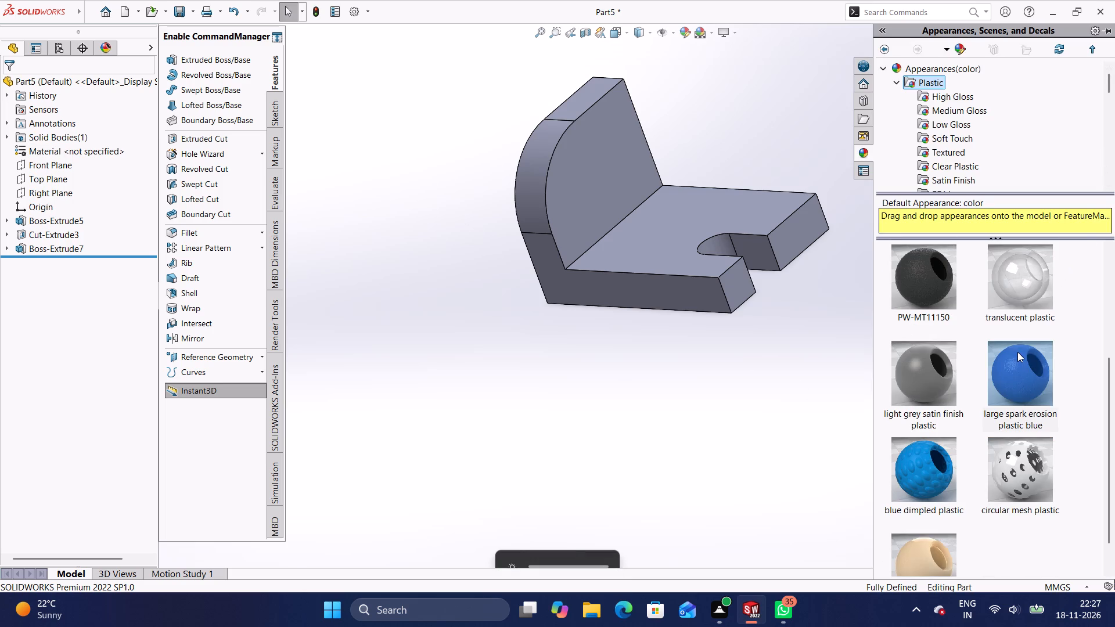
{"action": "scroll", "coordinate": [955, 150], "scroll_direction": "up", "scroll_amount": 2}
{"action": "scroll", "coordinate": [955, 150], "scroll_direction": "down", "scroll_amount": 4}
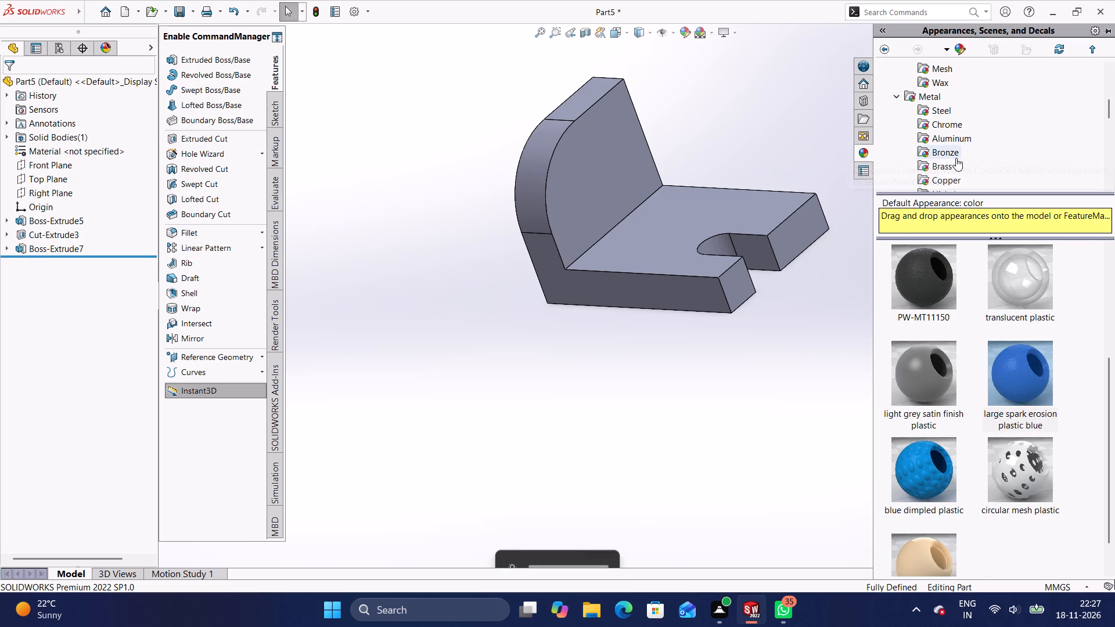
{"action": "scroll", "coordinate": [956, 158], "scroll_direction": "down", "scroll_amount": 4}
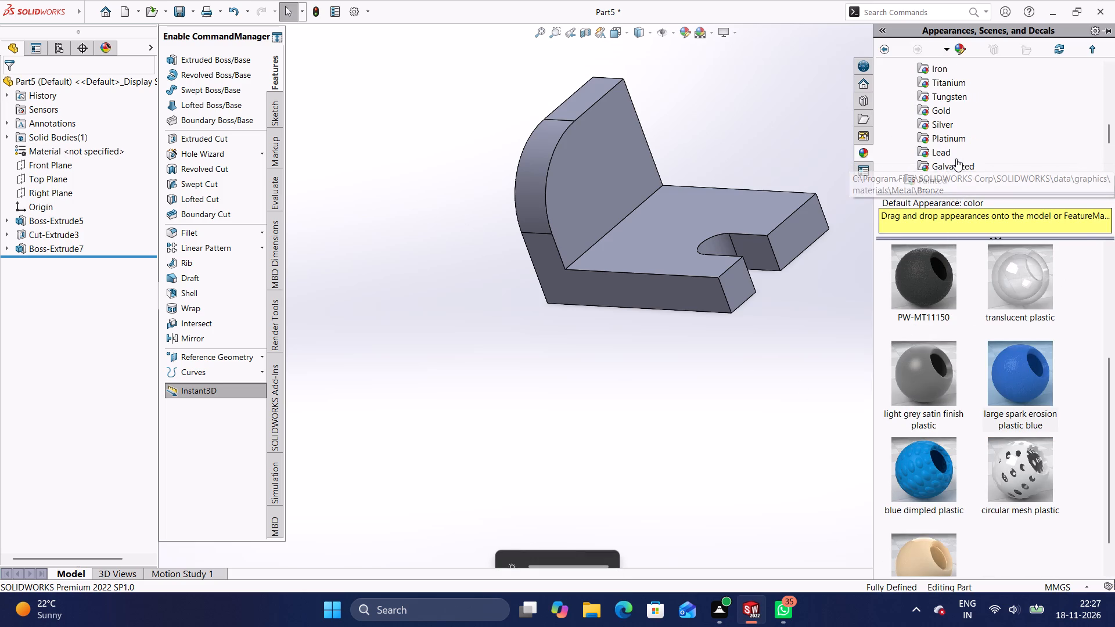
{"action": "scroll", "coordinate": [956, 165], "scroll_direction": "down", "scroll_amount": 4}
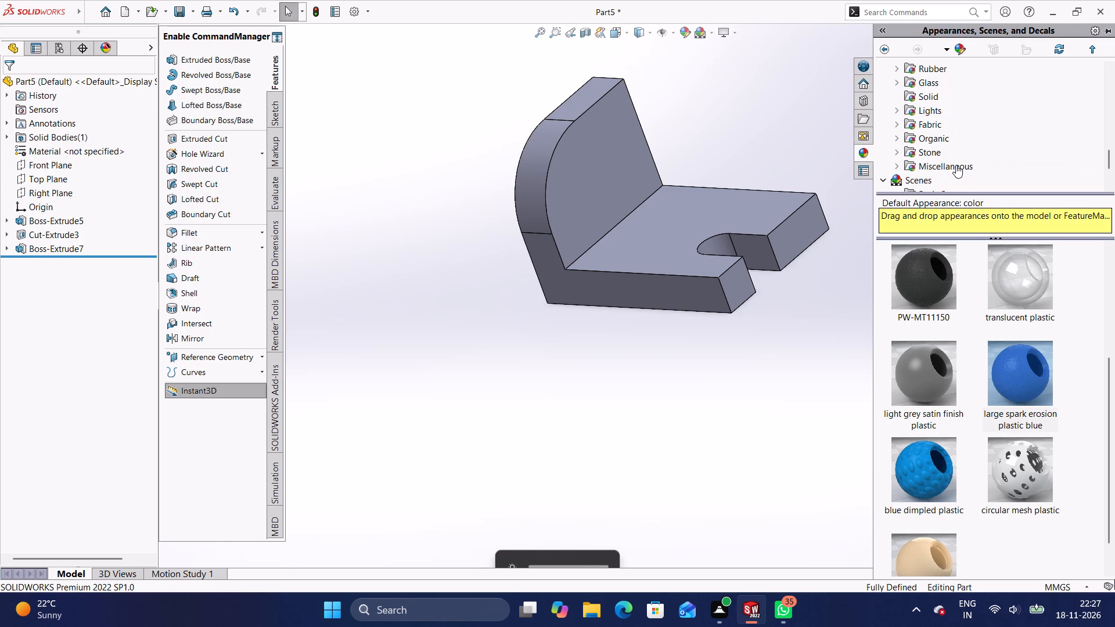
{"action": "scroll", "coordinate": [956, 165], "scroll_direction": "down", "scroll_amount": 2}
{"action": "scroll", "coordinate": [956, 165], "scroll_direction": "up", "scroll_amount": 1}
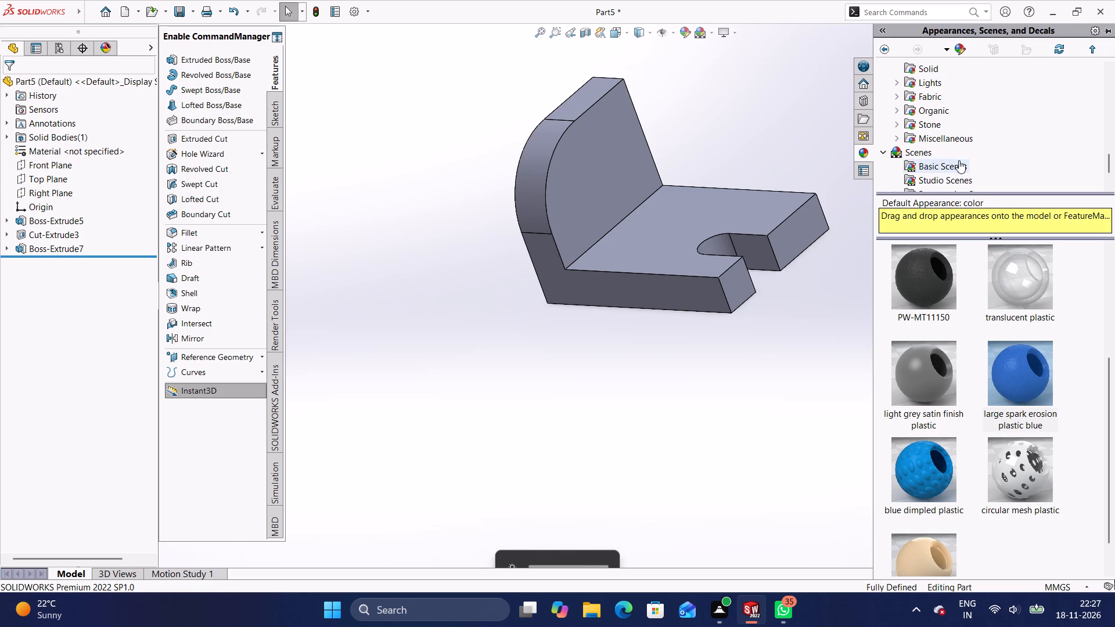
{"action": "left_click", "coordinate": [963, 174]}
{"action": "left_click_drag", "start_coordinate": [947, 284], "coordinate": [817, 369]}
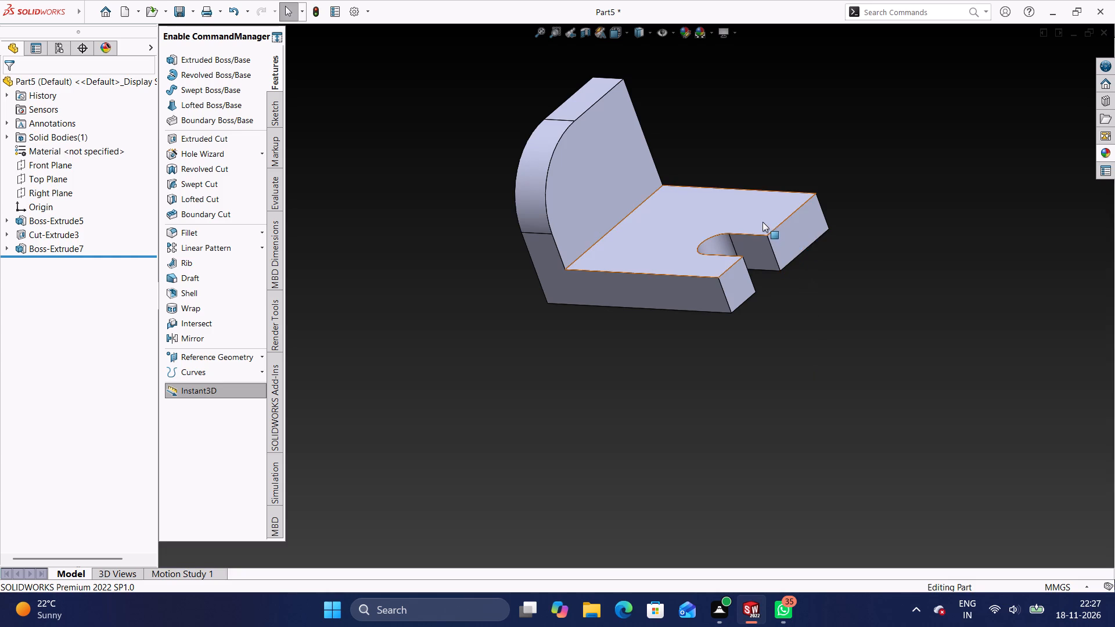
On the base's upper face, sketch a corner rectangle about 43 x 38 mm from the wall-side corner opposite the origin.
{"action": "scroll", "coordinate": [762, 219], "scroll_direction": "up", "scroll_amount": 1}
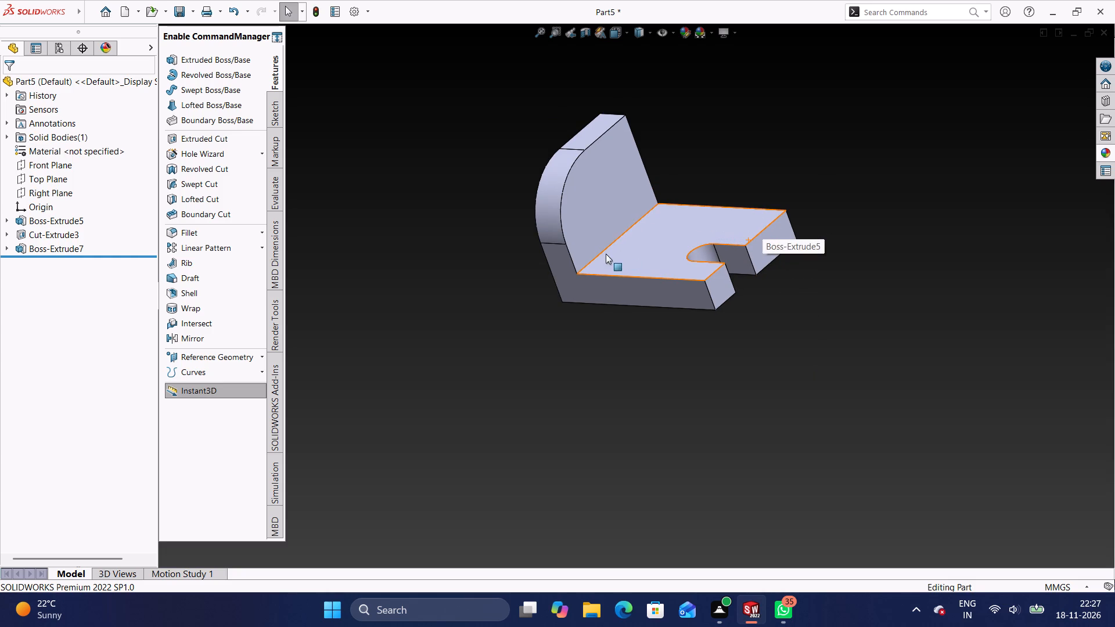
{"action": "left_click", "coordinate": [651, 237]}
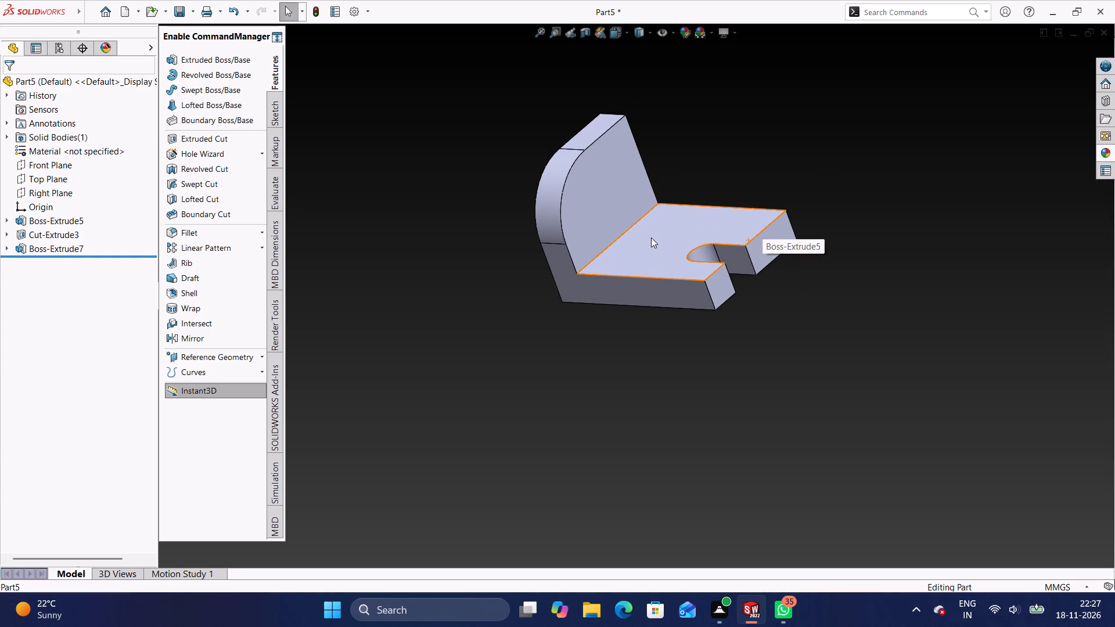
{"action": "left_click", "coordinate": [702, 204]}
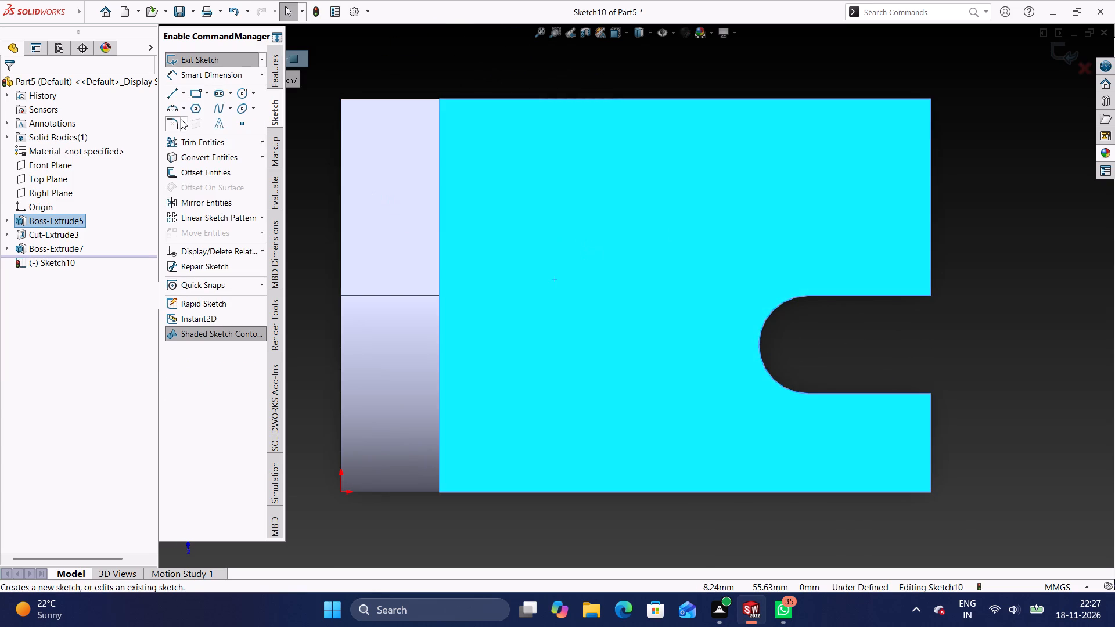
{"action": "left_click", "coordinate": [196, 94]}
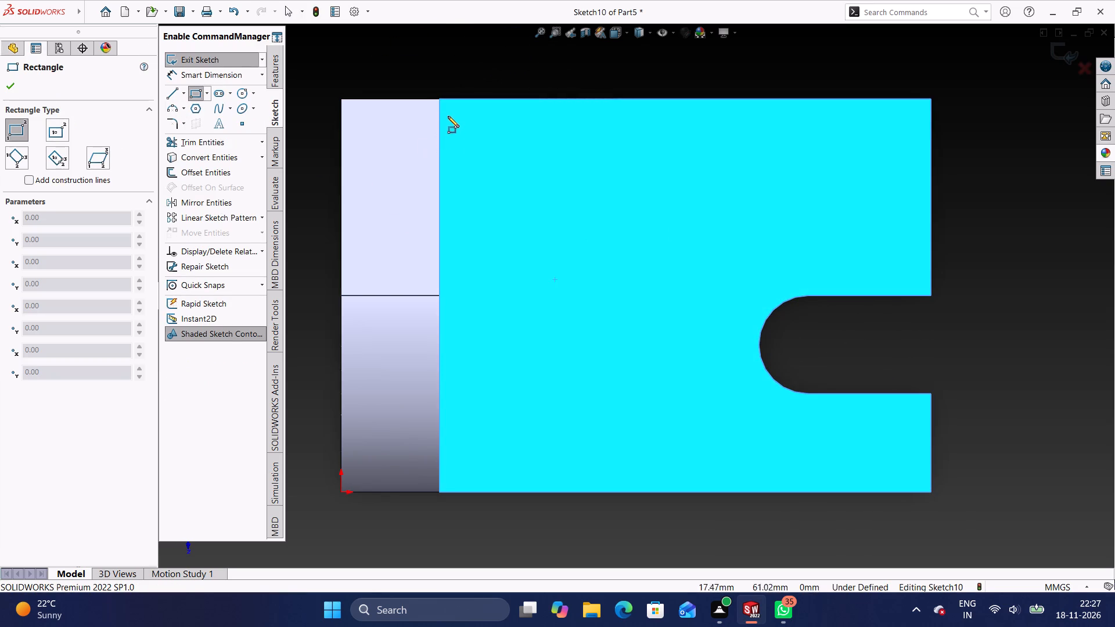
{"action": "left_click", "coordinate": [440, 99]}
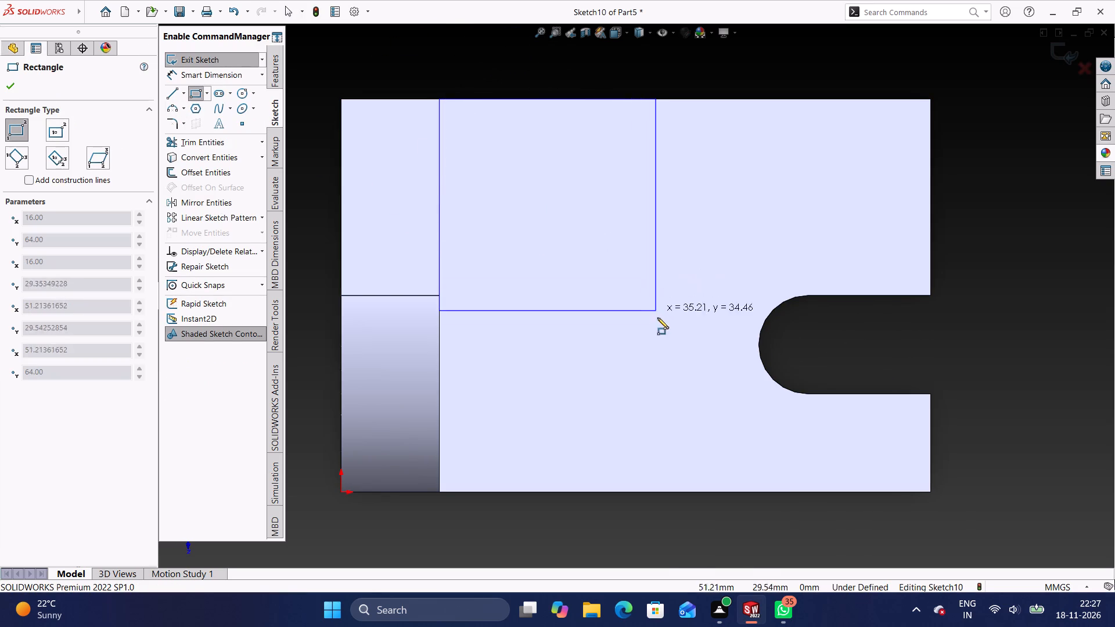
{"action": "left_click", "coordinate": [703, 334]}
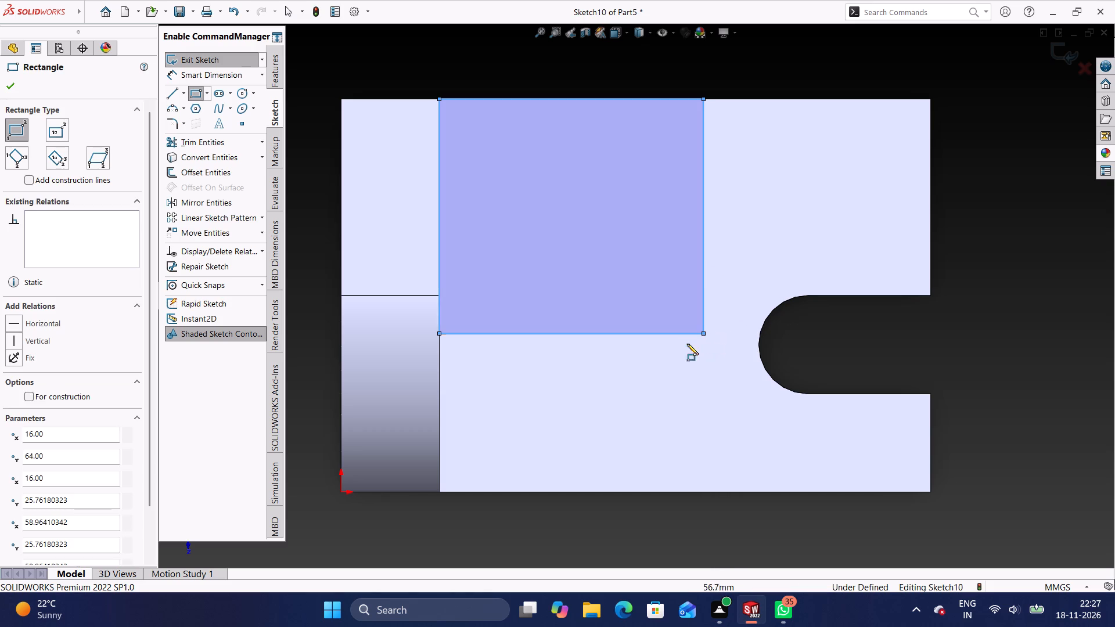
Dimension the rectangle's length along the base as 40 mm.
{"action": "left_click", "coordinate": [222, 76]}
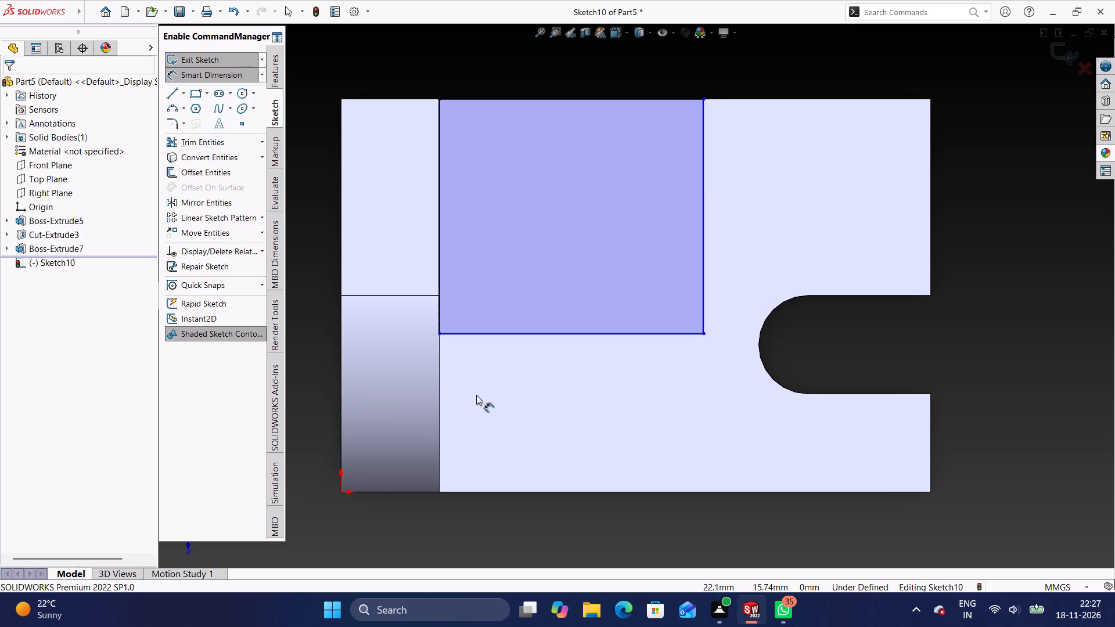
{"action": "left_click", "coordinate": [517, 333]}
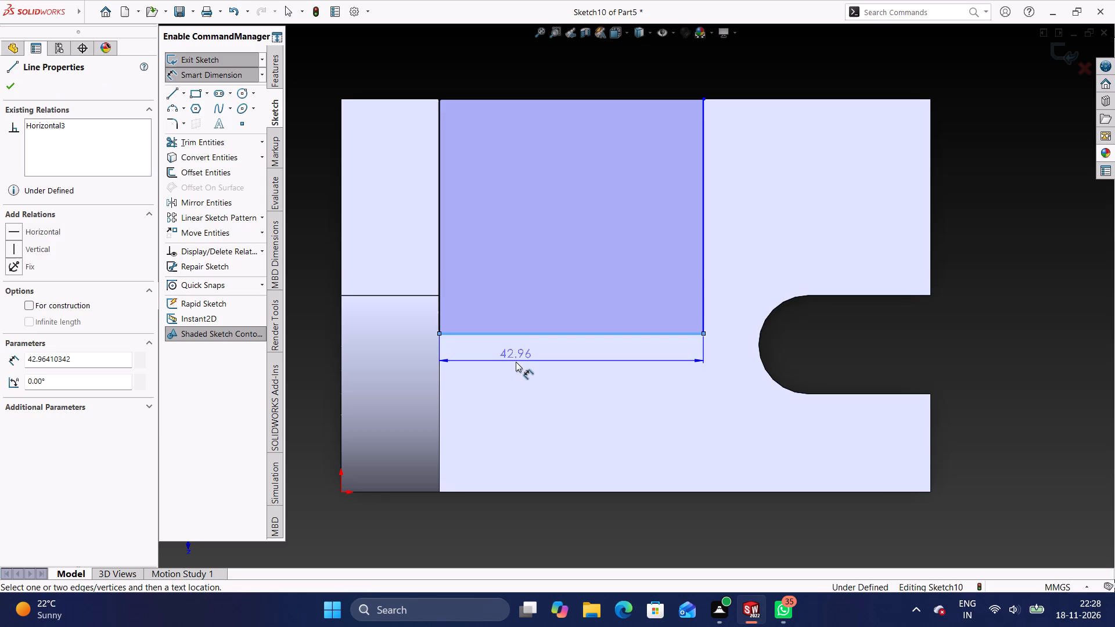
{"action": "left_click", "coordinate": [516, 362]}
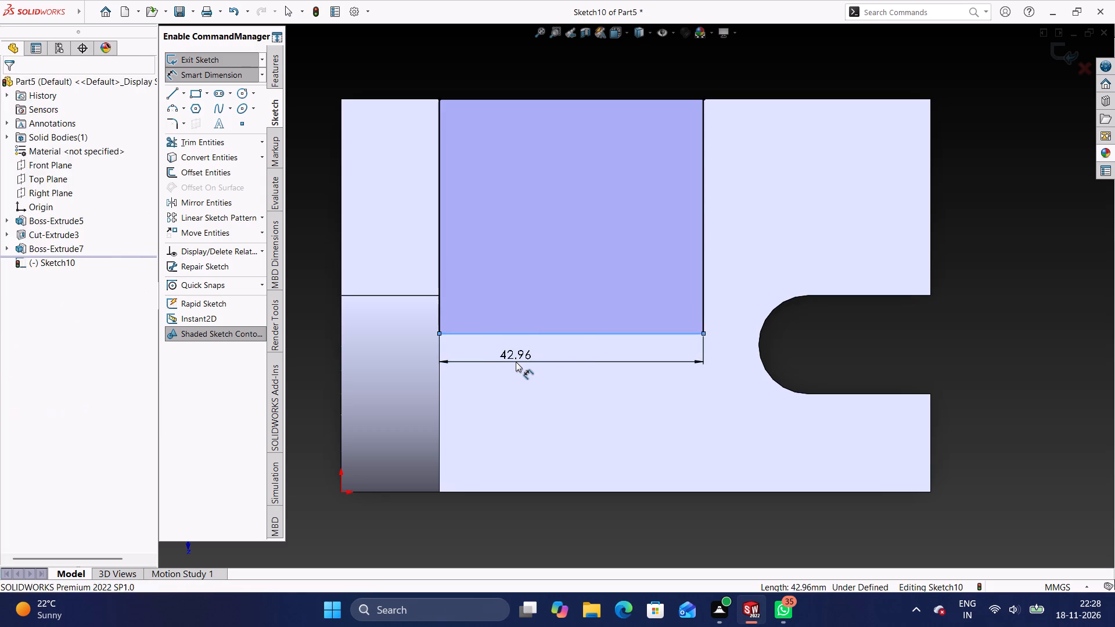
{"action": "key", "text": "BackSpace"}
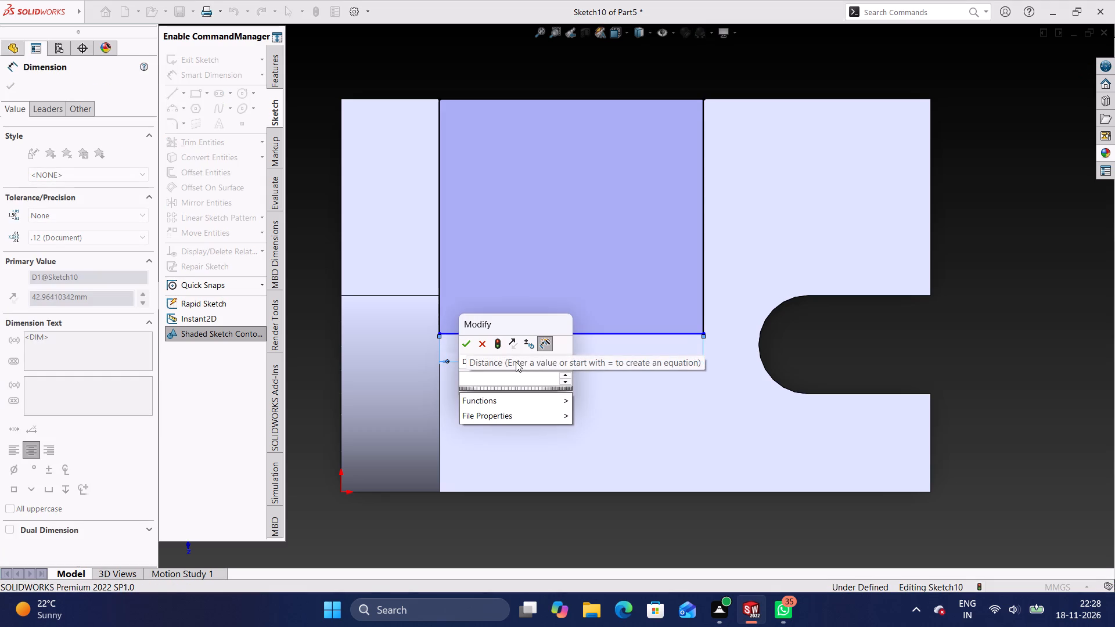
{"action": "type", "text": "40"}
{"action": "key", "text": "Return"}
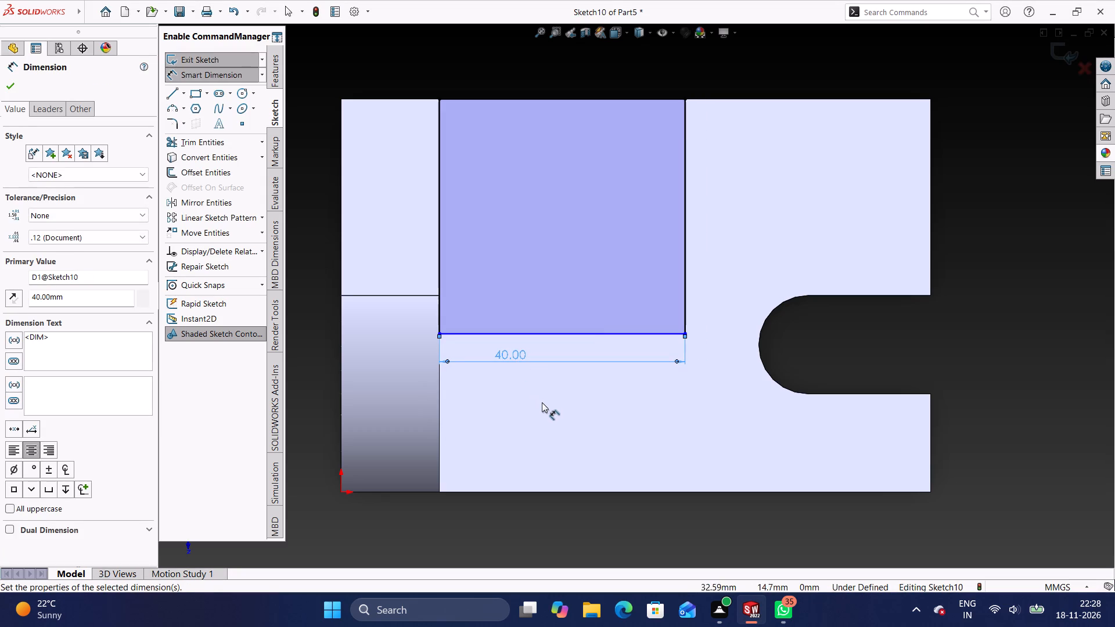
{"action": "left_click", "coordinate": [542, 402]}
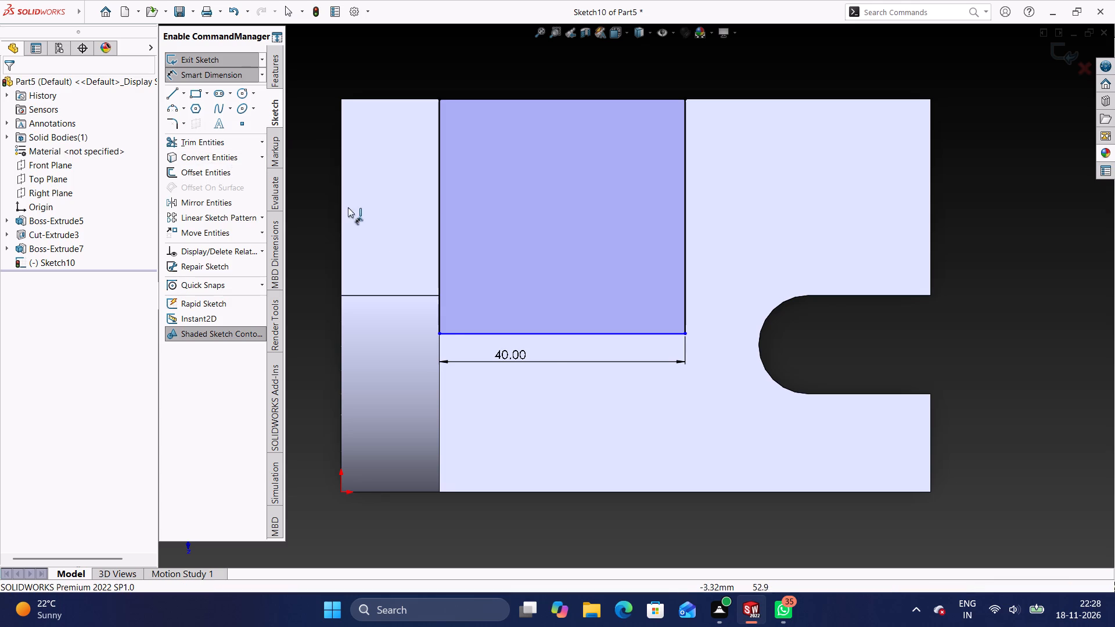
Dimension the rectangle's free long side 22 mm from the base's long edge on the origin side.
{"action": "left_click", "coordinate": [573, 334]}
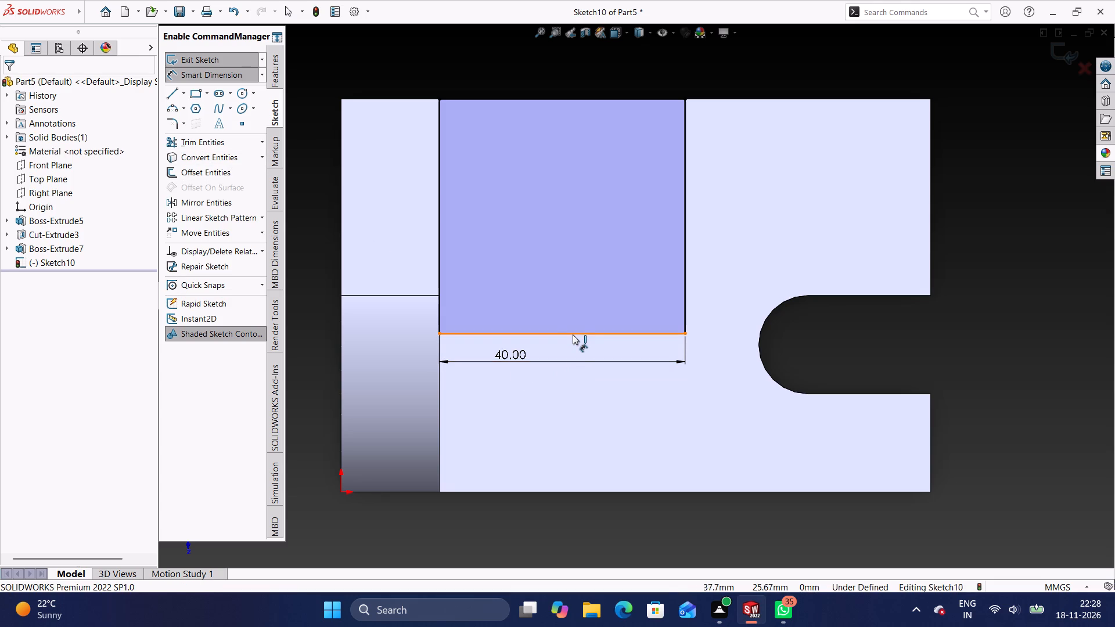
{"action": "left_click", "coordinate": [559, 492]}
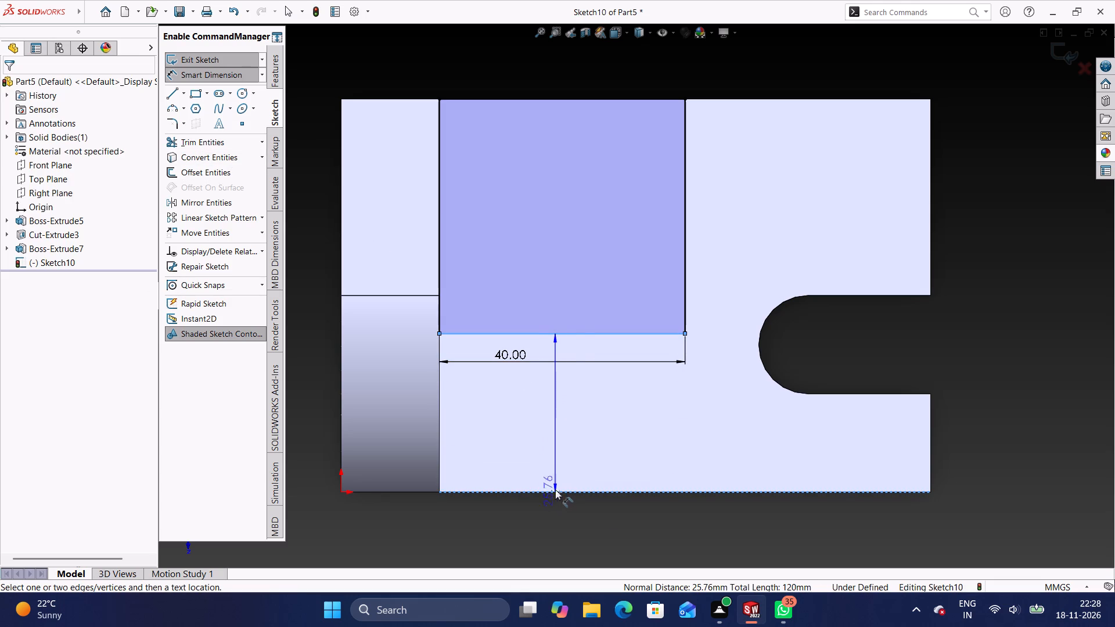
{"action": "left_click", "coordinate": [613, 440]}
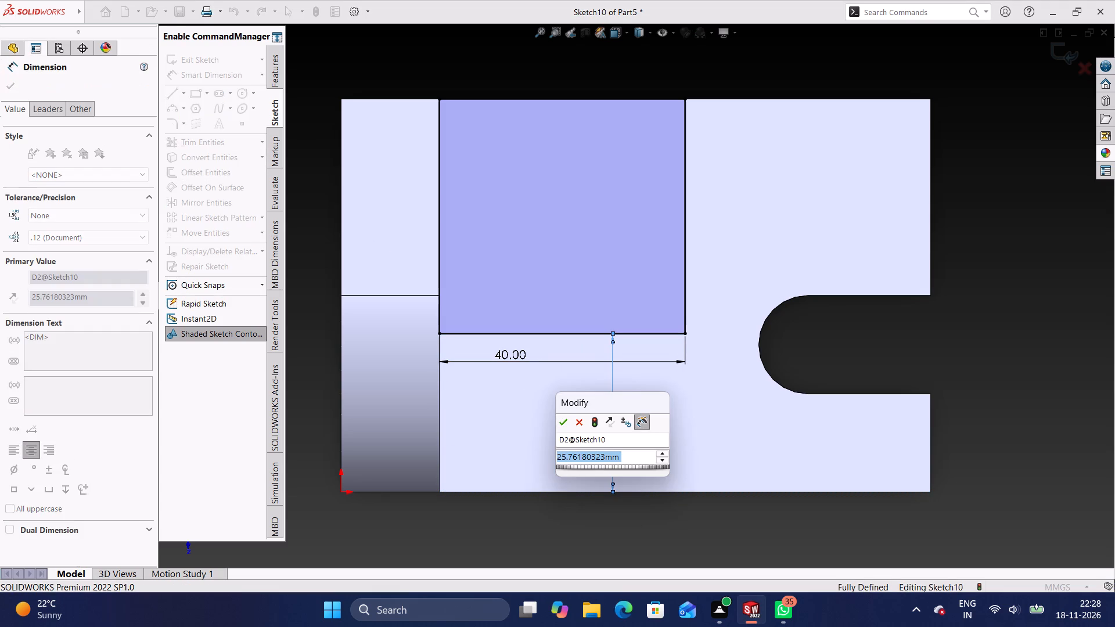
{"action": "key", "text": "BackSpace"}
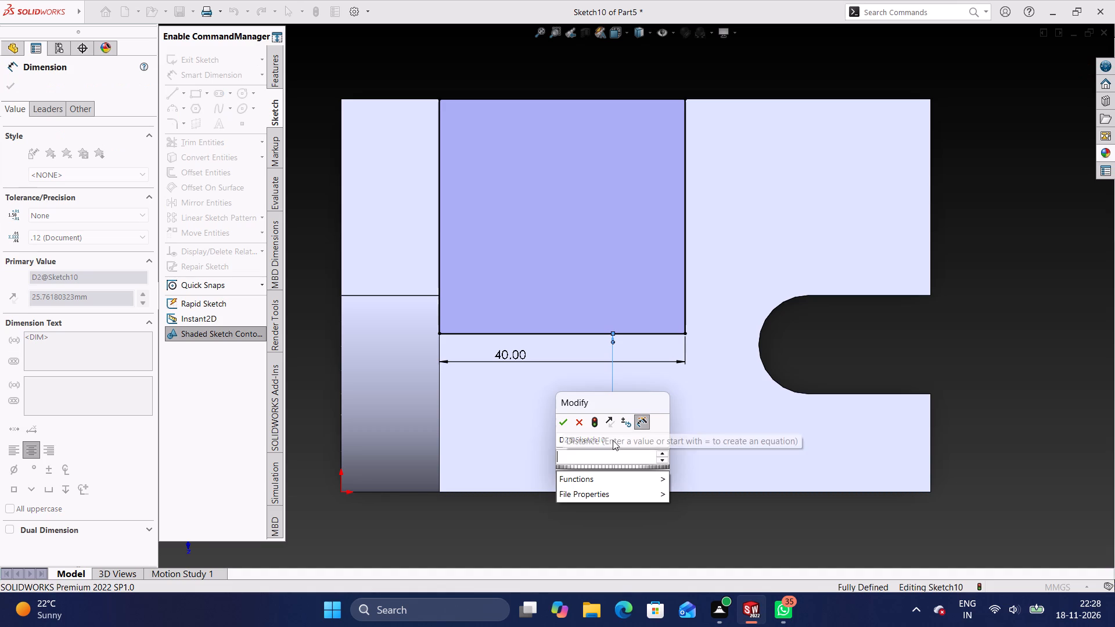
{"action": "type", "text": "22"}
{"action": "key", "text": "Return"}
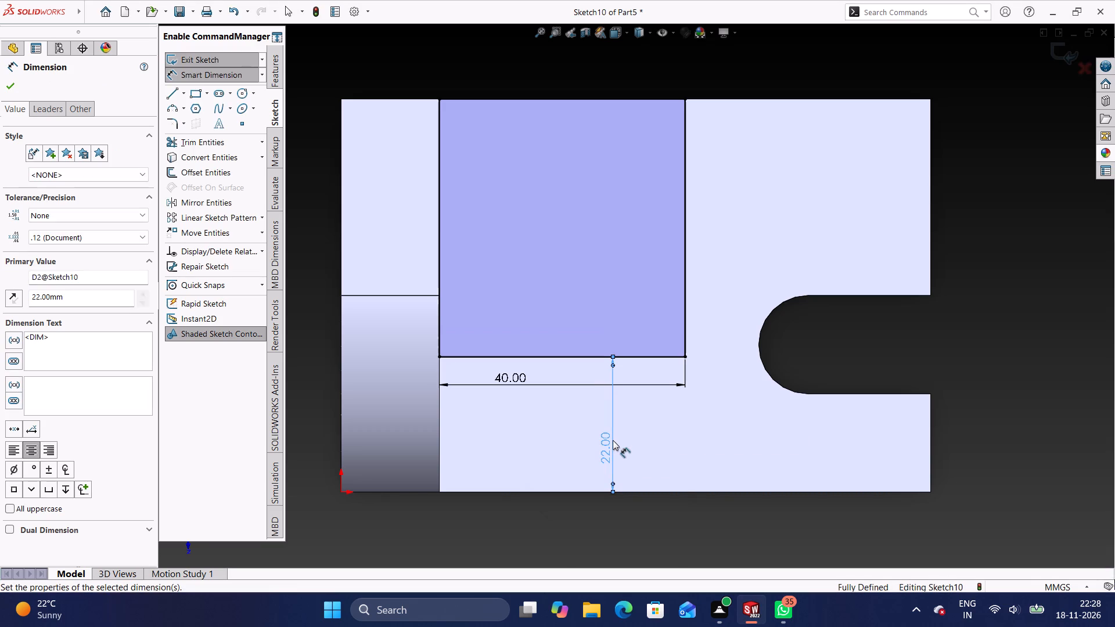
{"action": "left_click", "coordinate": [649, 443]}
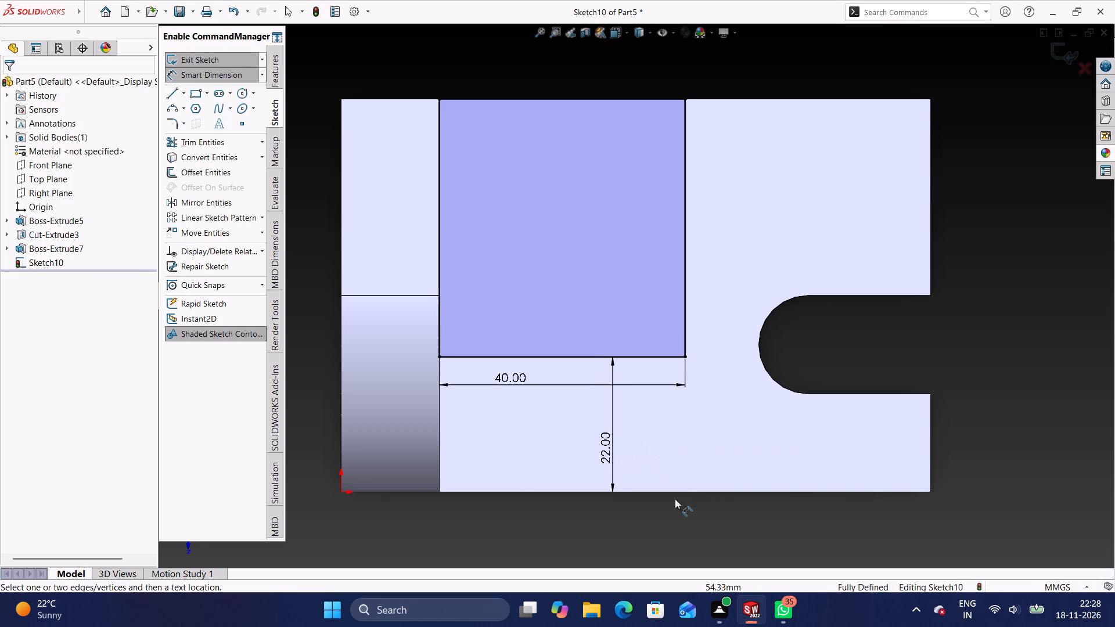
Extrude the rectangle as a Blind 28 mm boss upward from the base's upper face, merged with the existing body.
{"action": "left_click", "coordinate": [274, 82]}
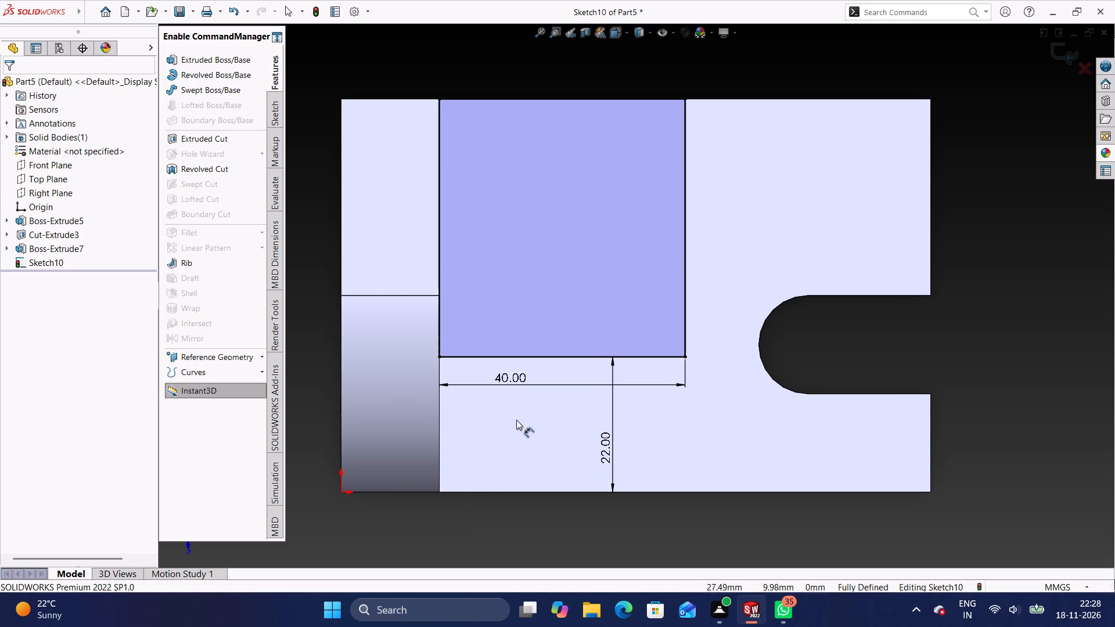
{"action": "middle_click_drag", "start_coordinate": [477, 516], "coordinate": [462, 471]}
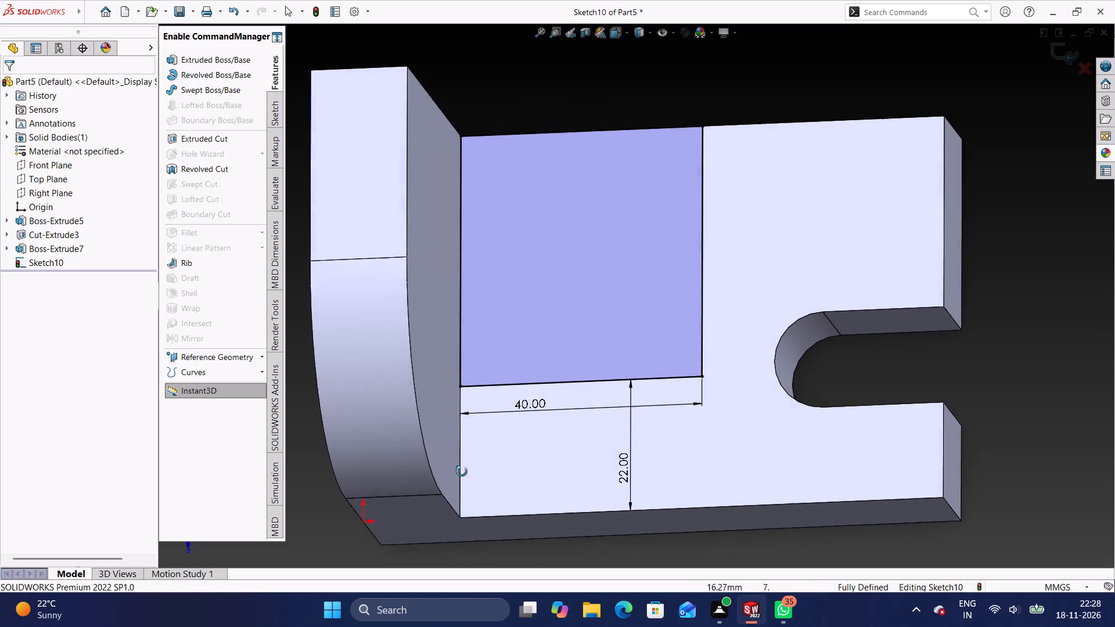
{"action": "middle_click_drag", "start_coordinate": [462, 471], "coordinate": [469, 421]}
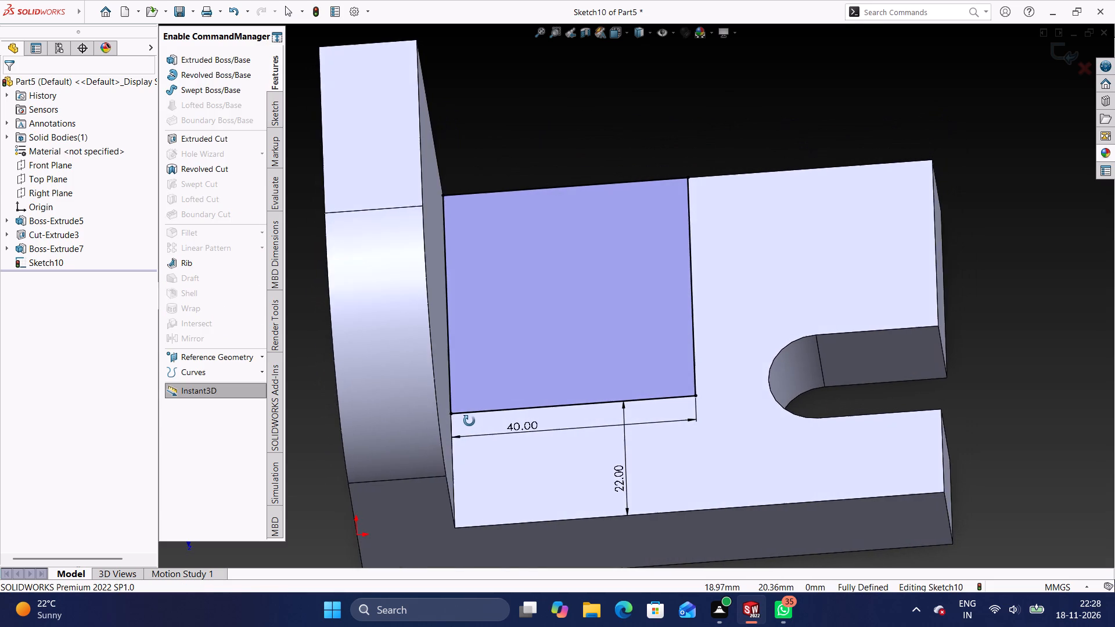
{"action": "middle_click_drag", "start_coordinate": [469, 421], "coordinate": [462, 420]}
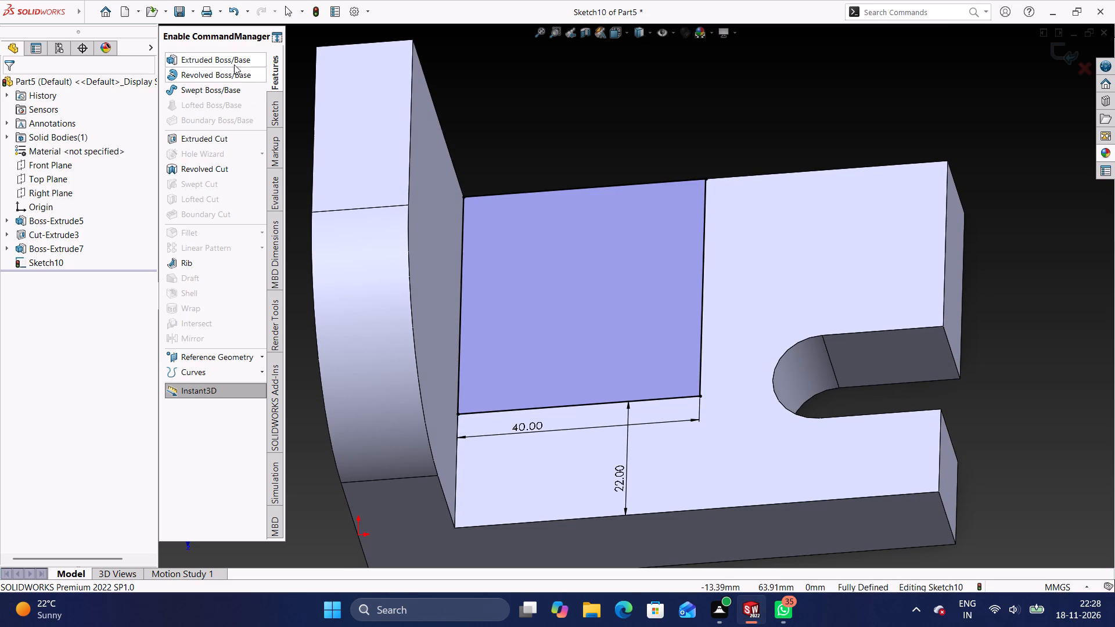
{"action": "left_click", "coordinate": [231, 56]}
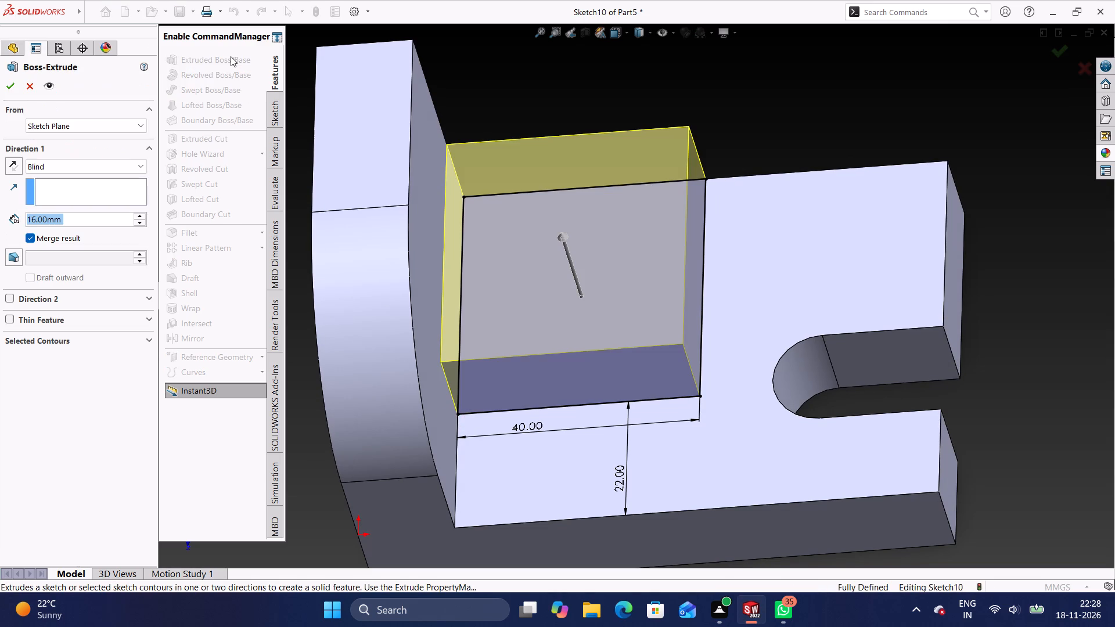
{"action": "left_click", "coordinate": [92, 218]}
{"action": "key", "text": "BackSpace"}
{"action": "key", "text": "BackSpace"}
{"action": "key", "text": "BackSpace"}
{"action": "key", "text": "BackSpace"}
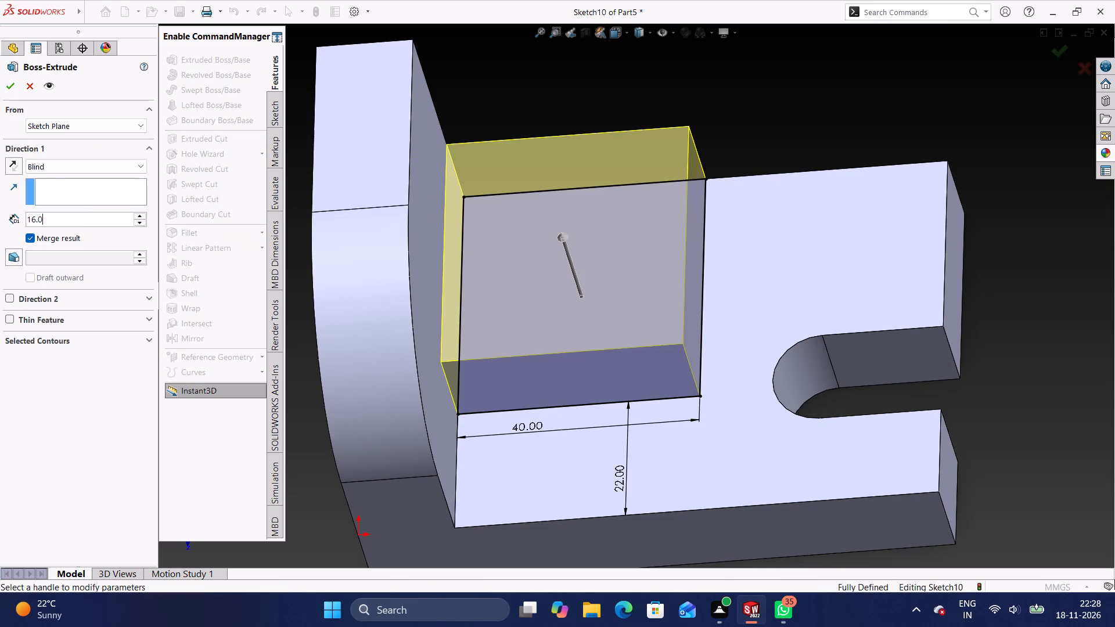
{"action": "key", "text": "BackSpace"}
{"action": "key", "text": "BackSpace"}
{"action": "key", "text": "BackSpace"}
{"action": "key", "text": "BackSpace"}
{"action": "type", "text": "28"}
{"action": "key", "text": "Return"}
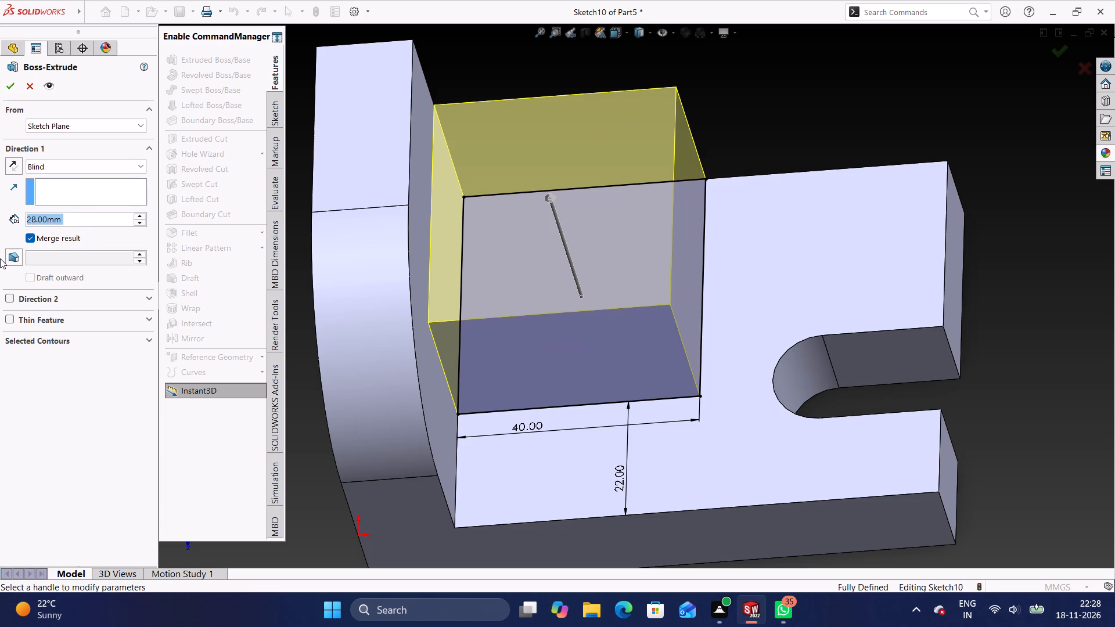
{"action": "left_click", "coordinate": [10, 94]}
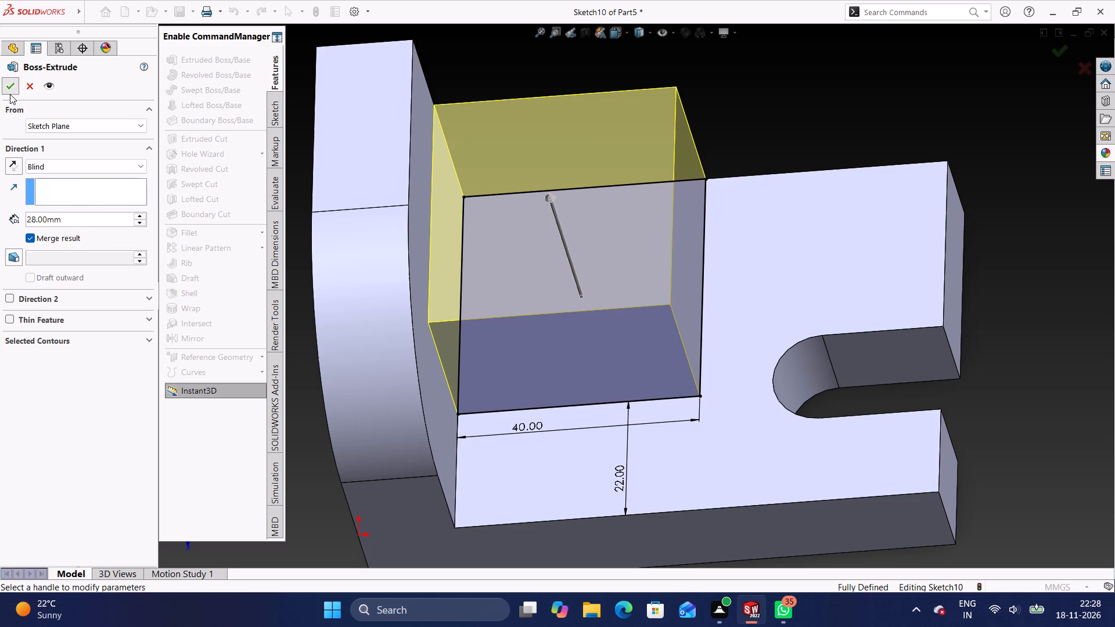
{"action": "left_click", "coordinate": [728, 134]}
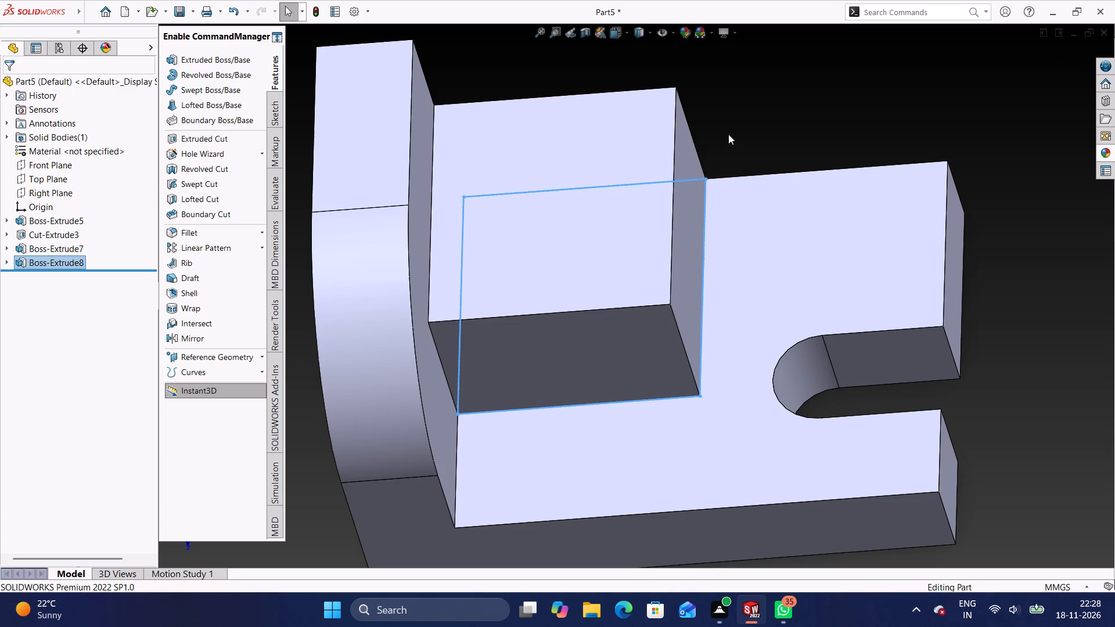
{"action": "scroll", "coordinate": [667, 398], "scroll_direction": "up", "scroll_amount": 2}
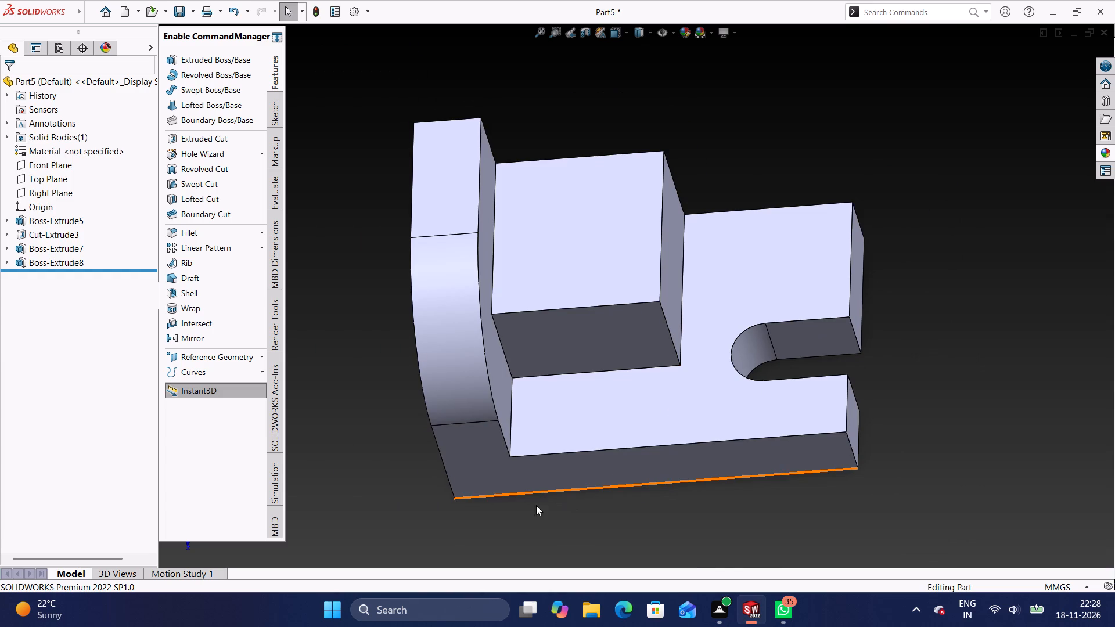
{"action": "middle_click_drag", "start_coordinate": [438, 512], "coordinate": [445, 453]}
{"action": "middle_click_drag", "start_coordinate": [931, 419], "coordinate": [928, 458]}
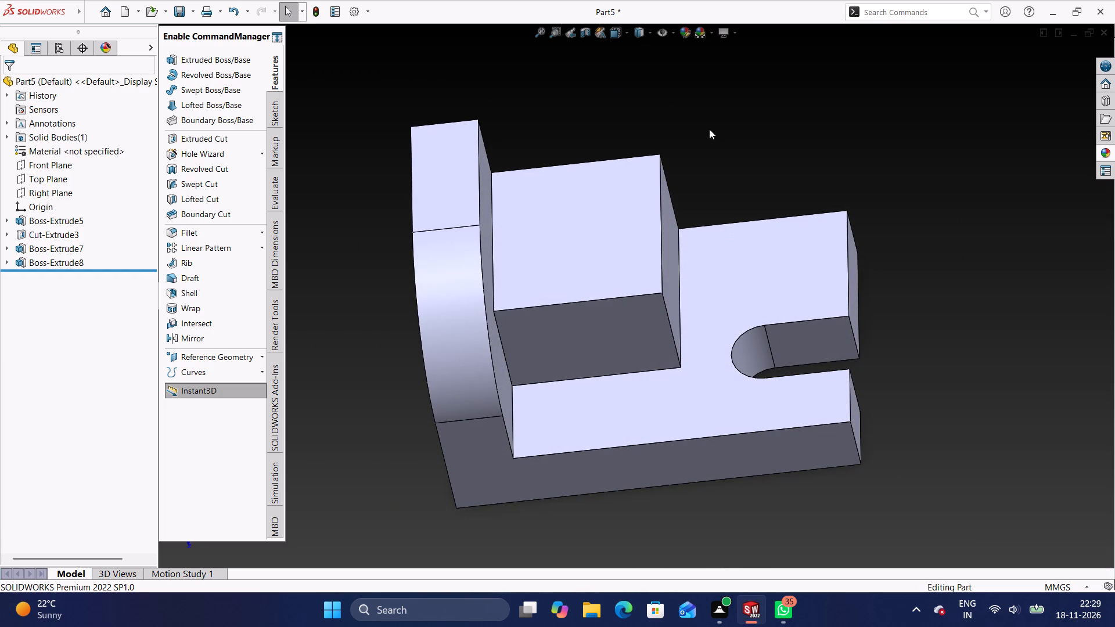
On the raised block's free long side face, sketch a circle of about 9 mm radius centred on the upper edge's midpoint.
{"action": "middle_click_drag", "start_coordinate": [757, 116], "coordinate": [772, 110]}
{"action": "scroll", "coordinate": [412, 451], "scroll_direction": "down", "scroll_amount": 2}
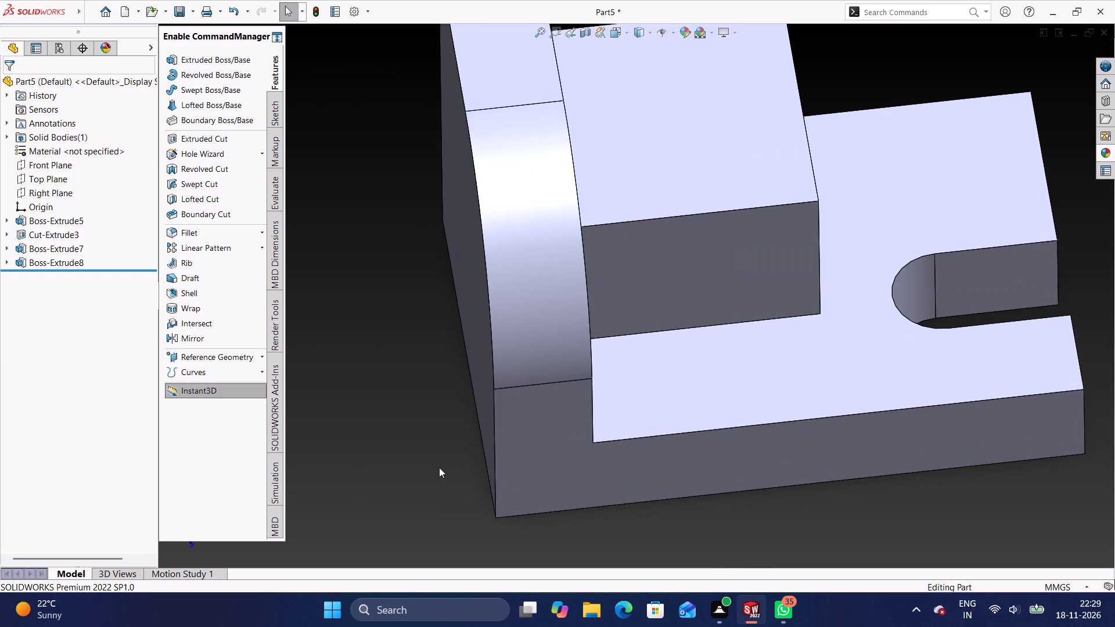
{"action": "scroll", "coordinate": [495, 505], "scroll_direction": "up", "scroll_amount": 3}
{"action": "middle_click_drag", "start_coordinate": [885, 449], "coordinate": [865, 471]}
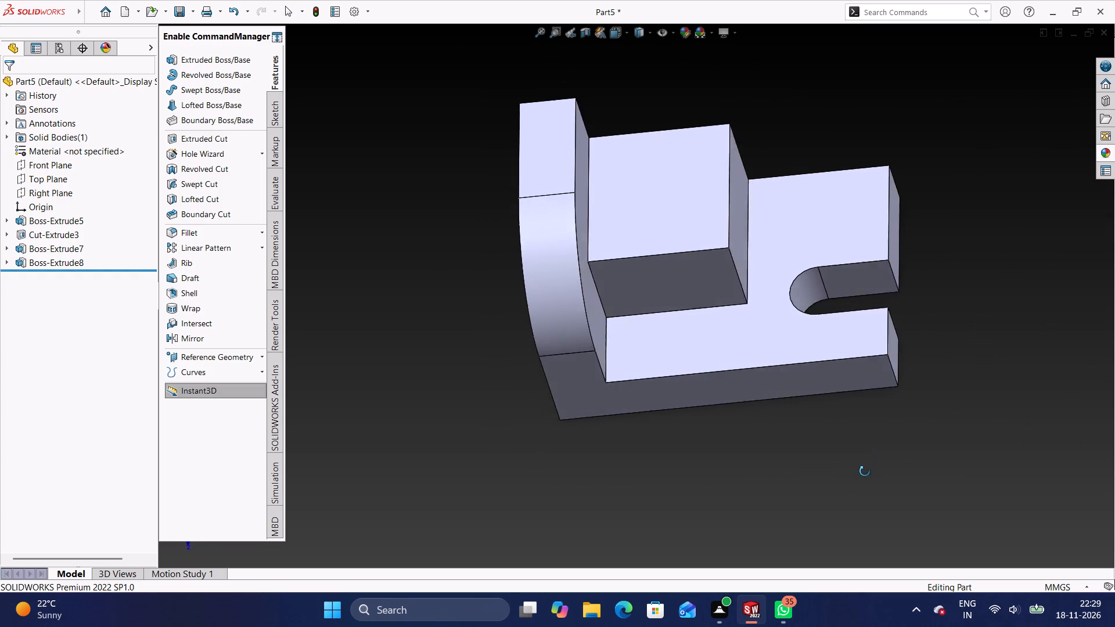
{"action": "middle_click_drag", "start_coordinate": [865, 471], "coordinate": [828, 444]}
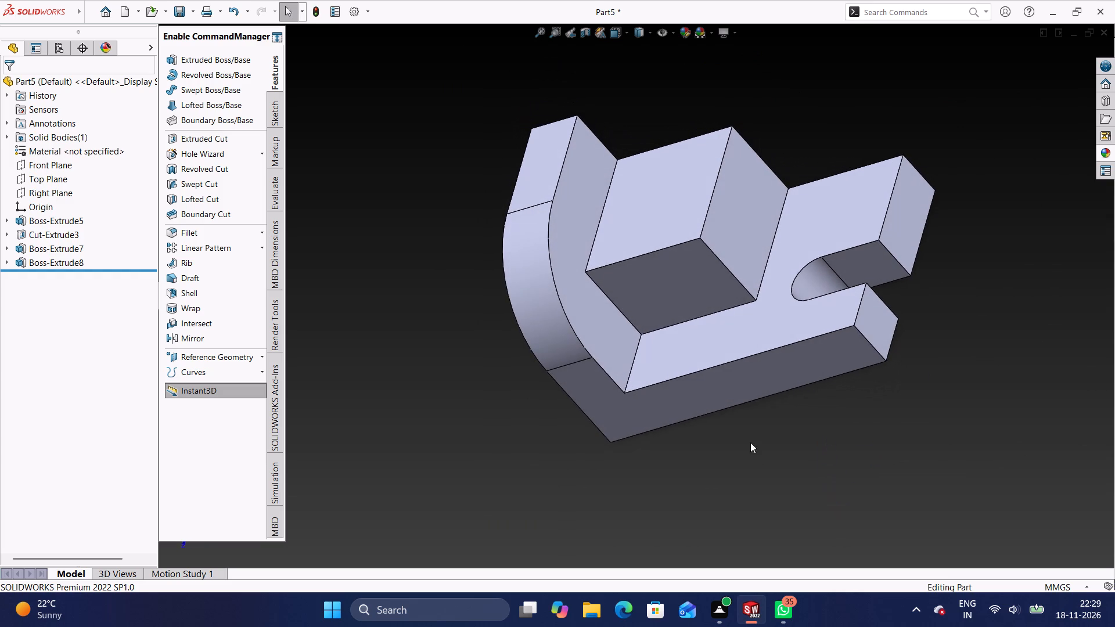
{"action": "left_click", "coordinate": [641, 283]}
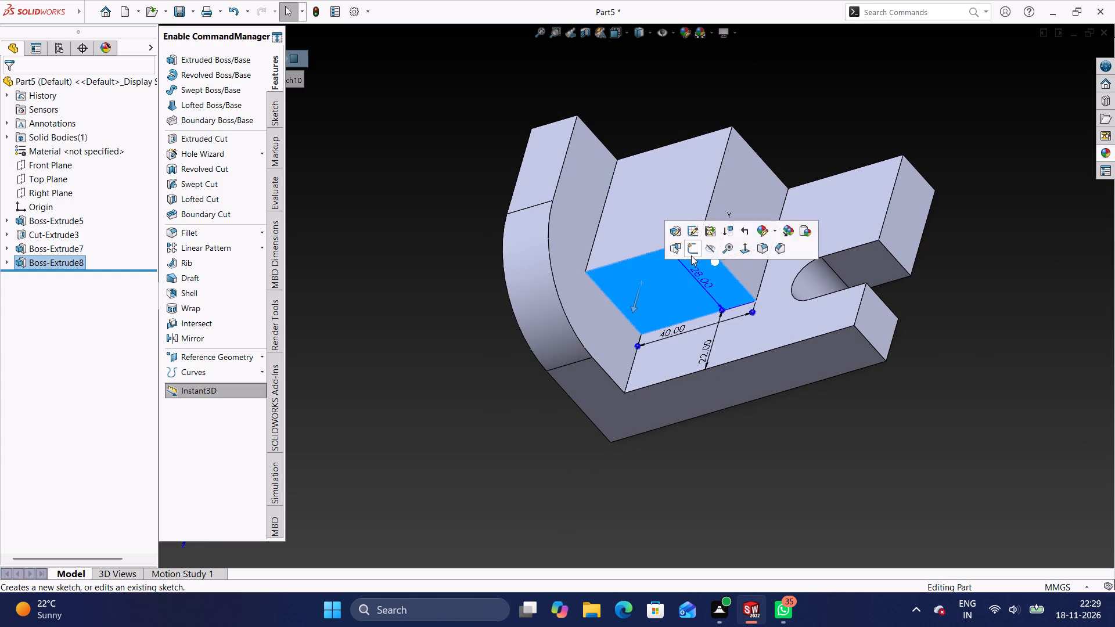
{"action": "left_click", "coordinate": [691, 255]}
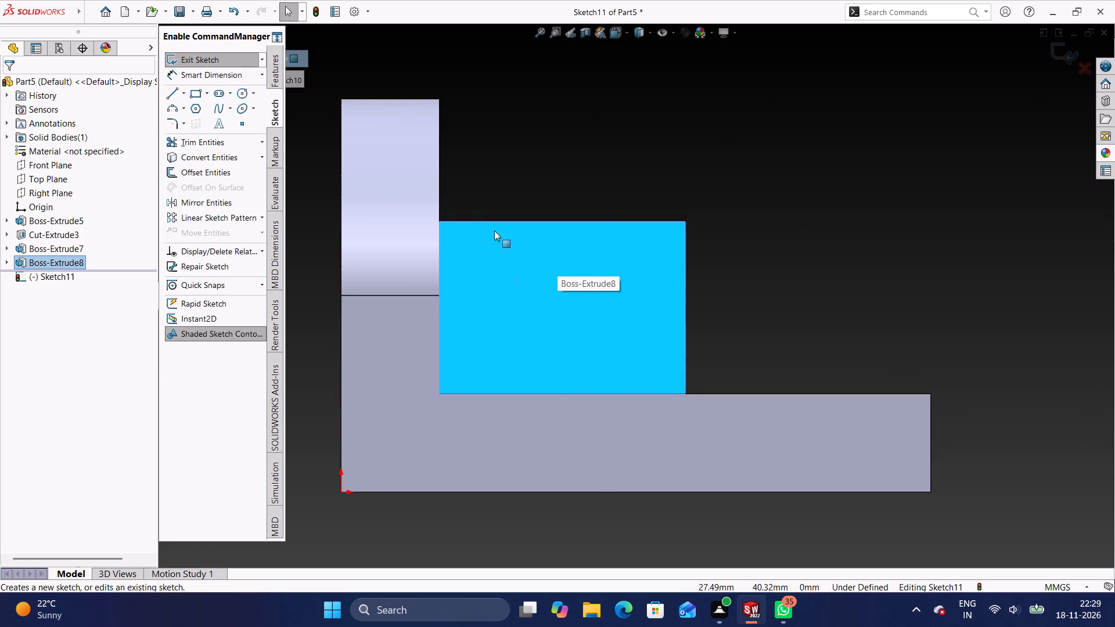
{"action": "left_click", "coordinate": [240, 97]}
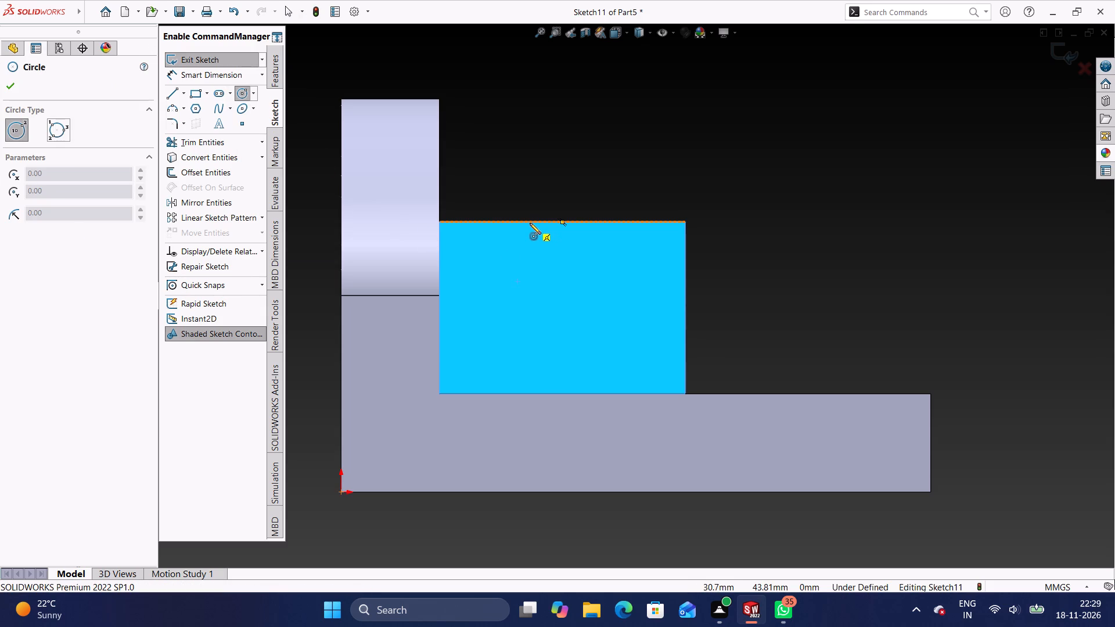
{"action": "left_click", "coordinate": [562, 222]}
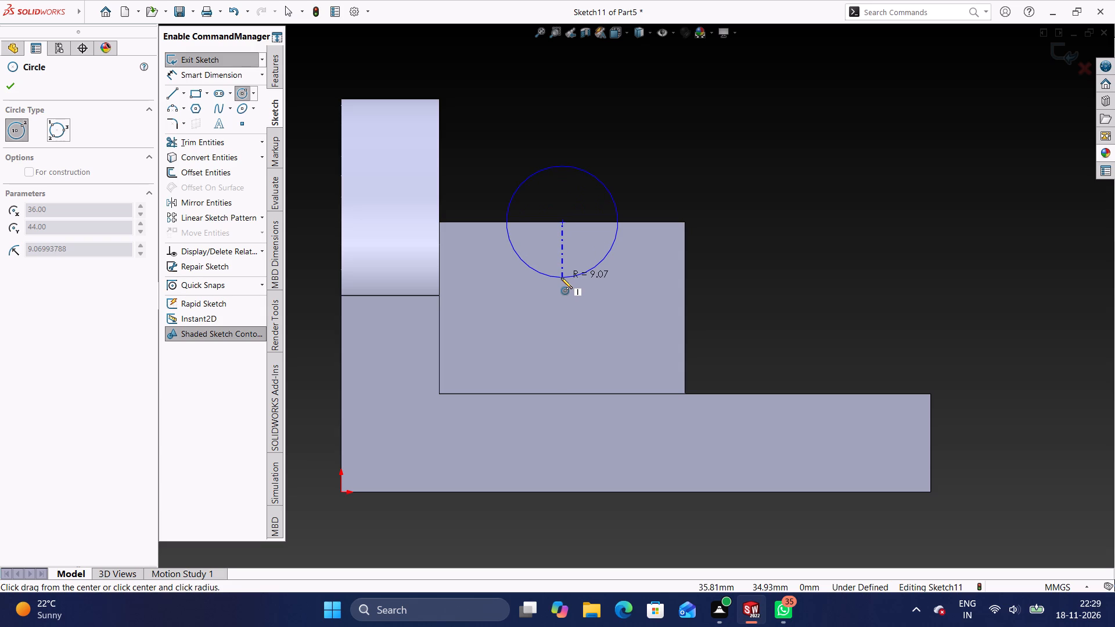
{"action": "left_click", "coordinate": [561, 278]}
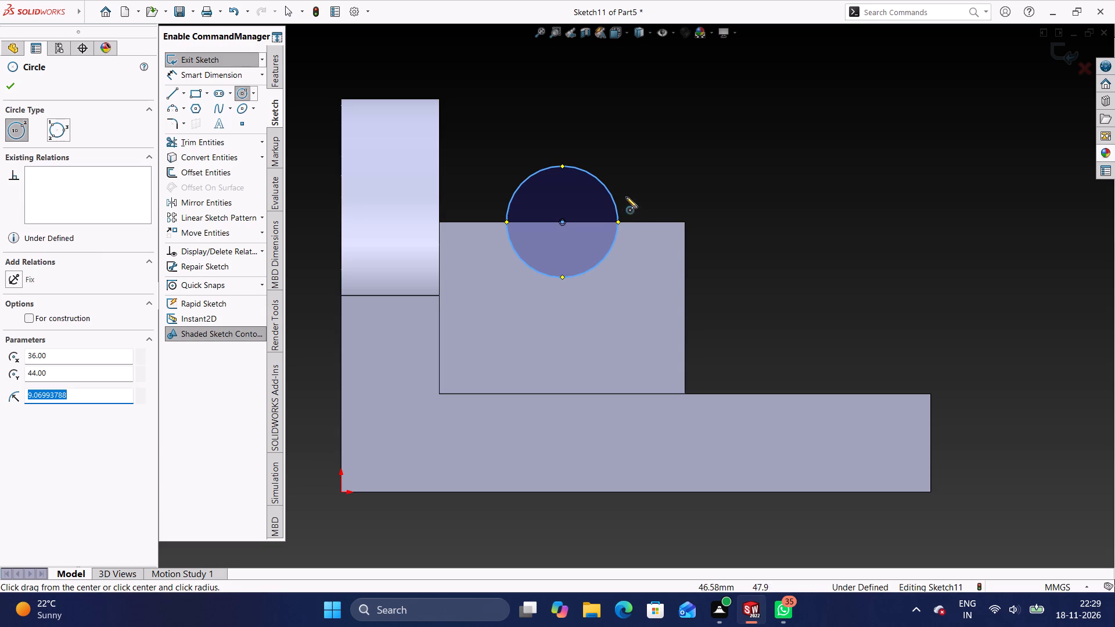
Dimension the circle's diameter as 24 mm.
{"action": "left_click", "coordinate": [188, 73]}
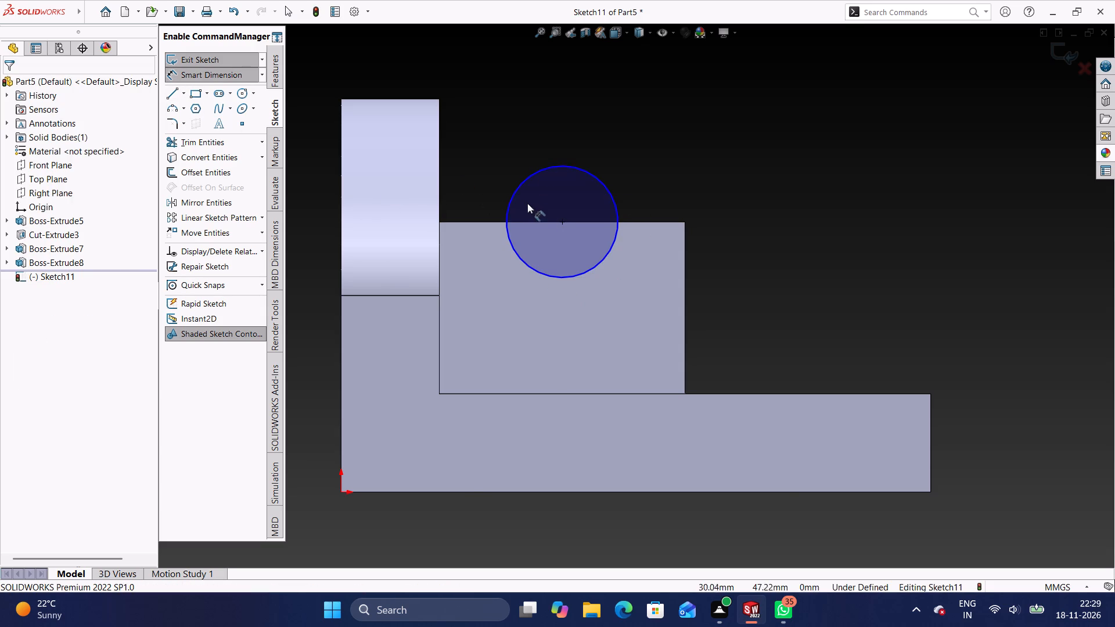
{"action": "left_click", "coordinate": [598, 181]}
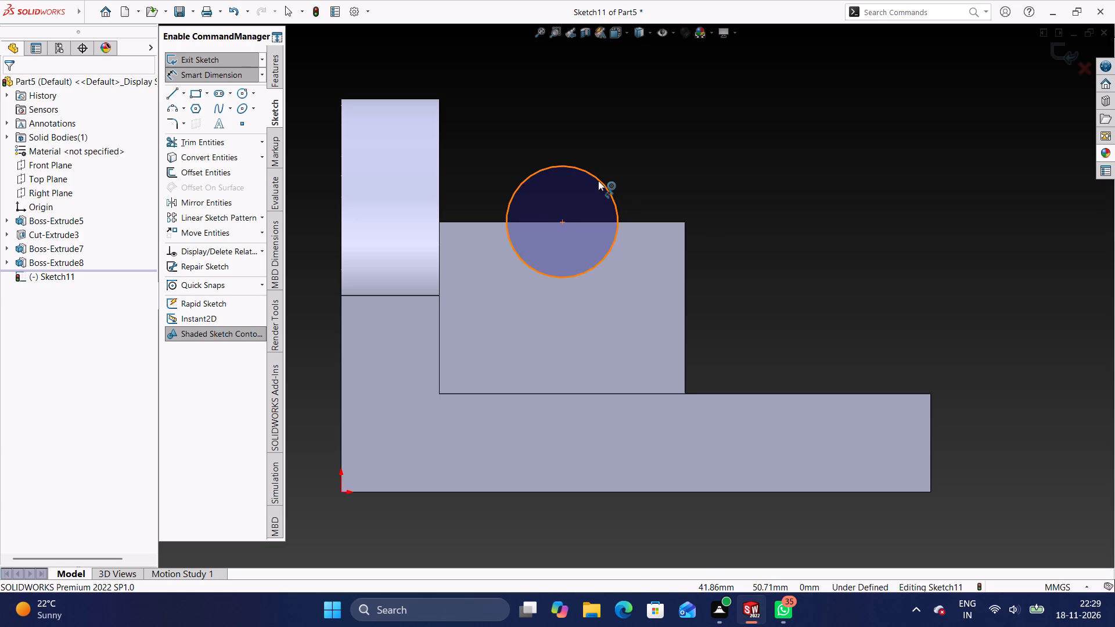
{"action": "left_click", "coordinate": [748, 117]}
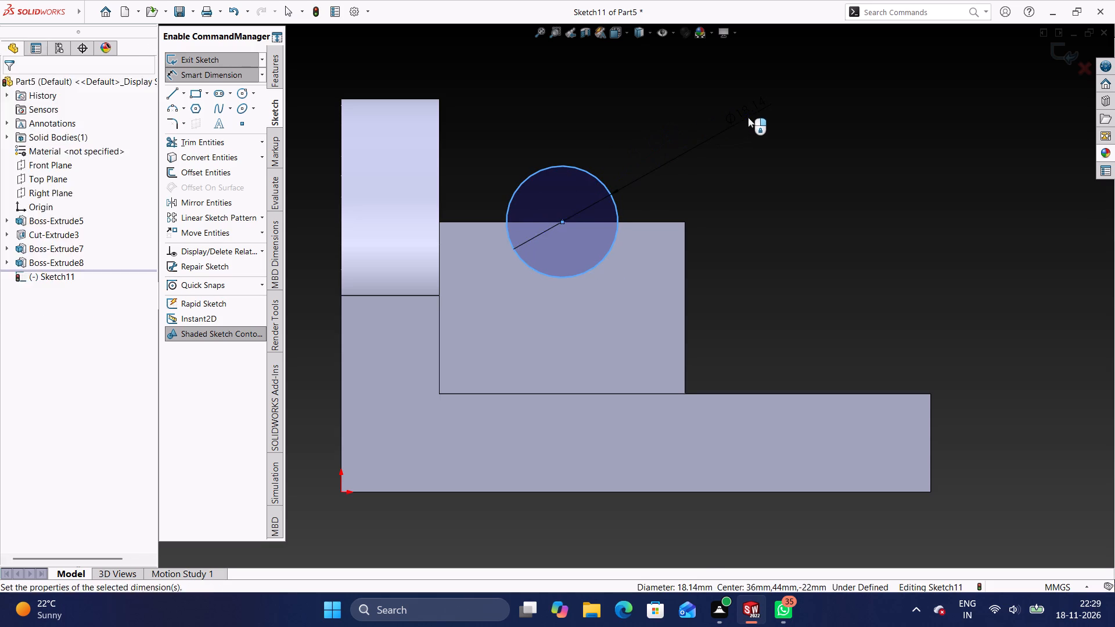
{"action": "key", "text": "BackSpace"}
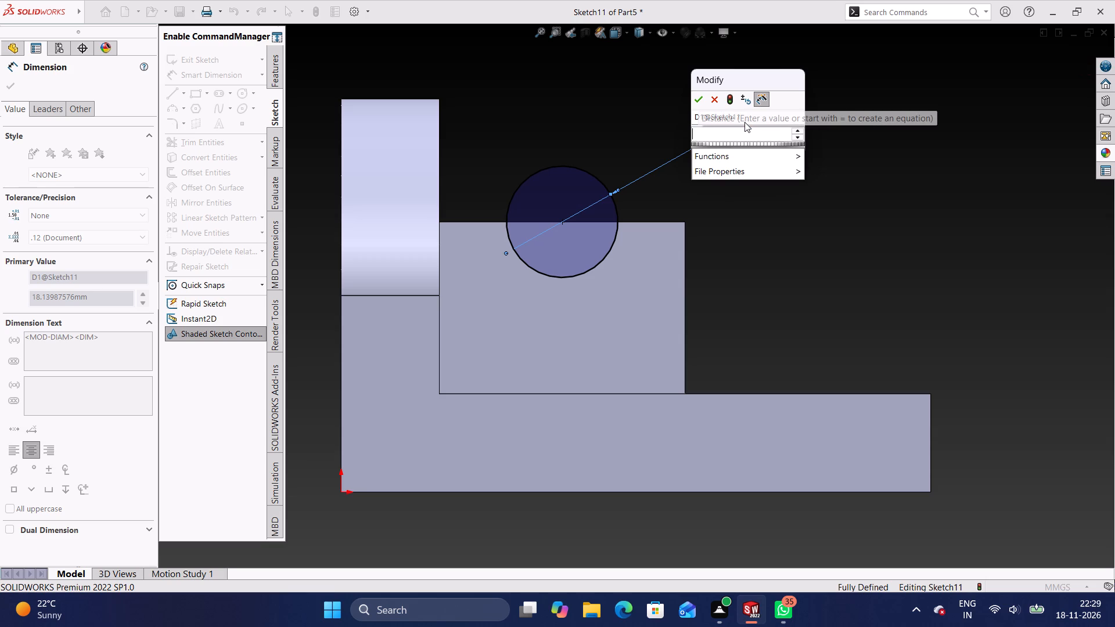
{"action": "type", "text": "24"}
{"action": "key", "text": "Return"}
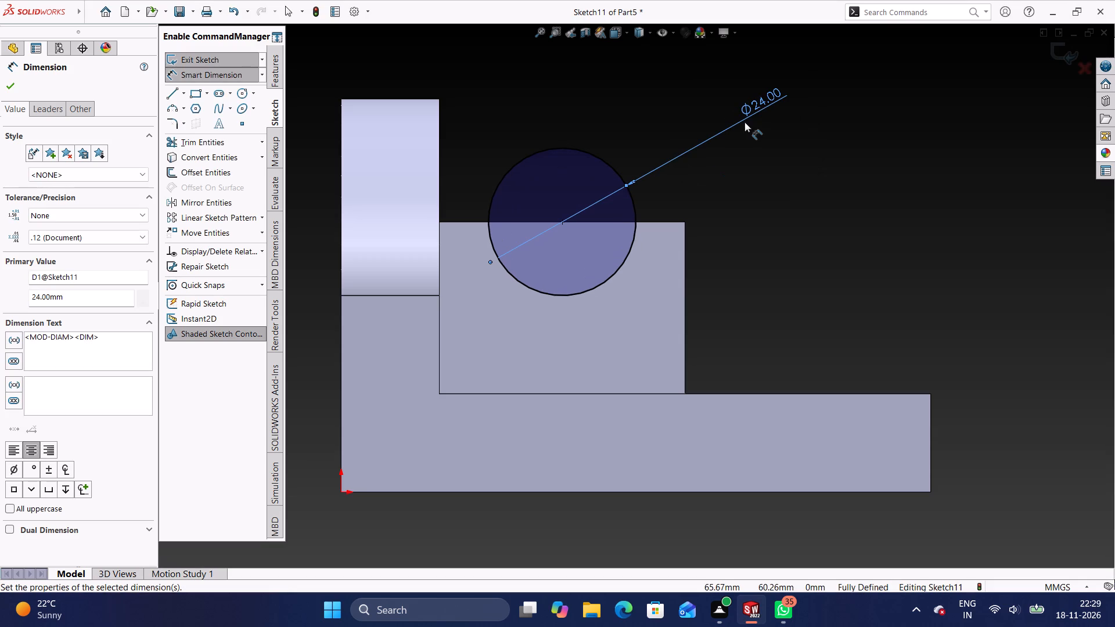
{"action": "left_click", "coordinate": [759, 138]}
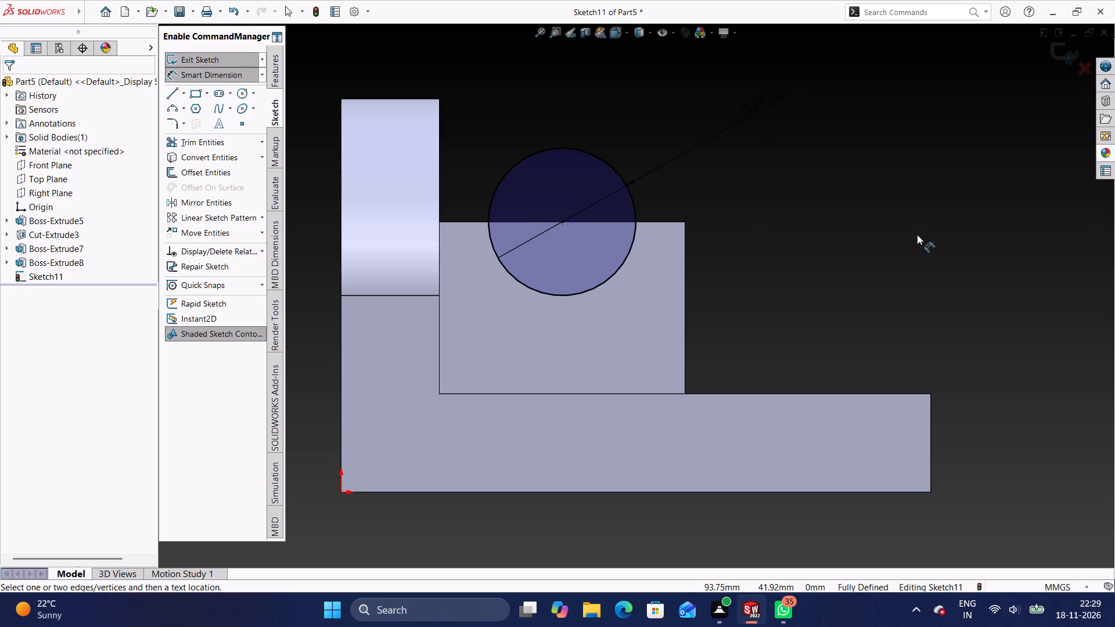
Cut the circle through the raised block with an Extruded Cut set to Up To Next.
{"action": "middle_click_drag", "start_coordinate": [917, 235], "coordinate": [889, 284]}
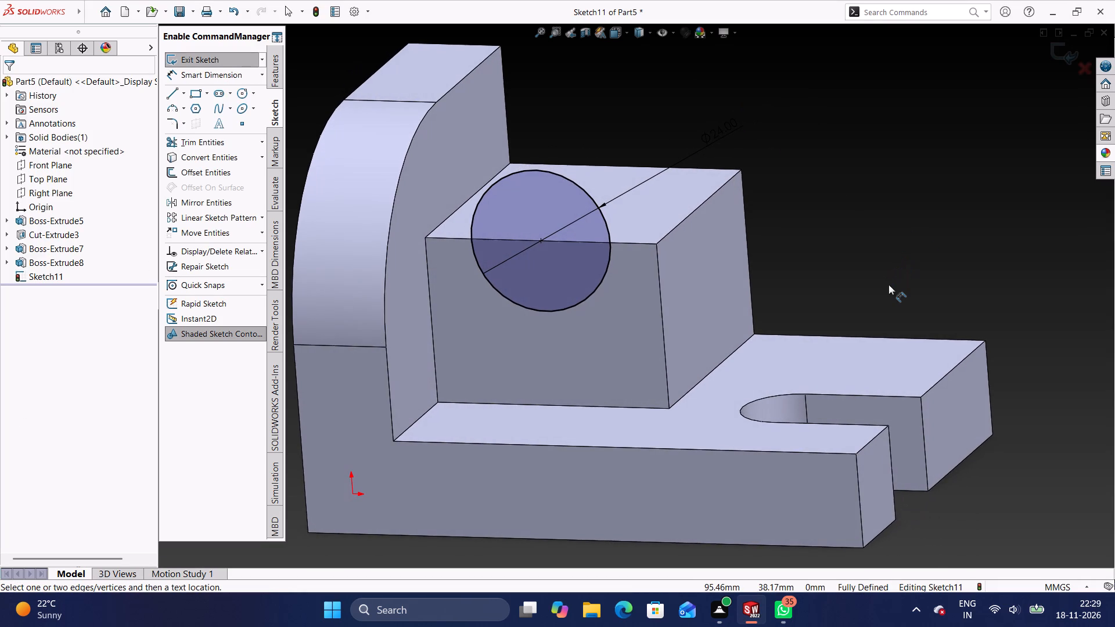
{"action": "left_click", "coordinate": [275, 122]}
{"action": "left_click", "coordinate": [279, 81]}
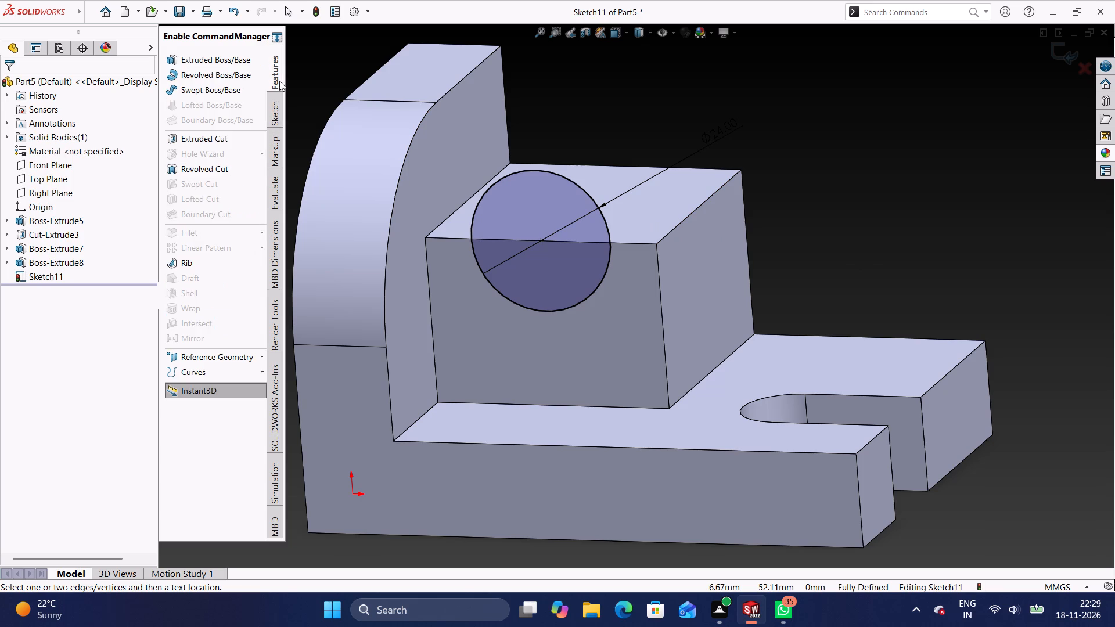
{"action": "left_click", "coordinate": [225, 143]}
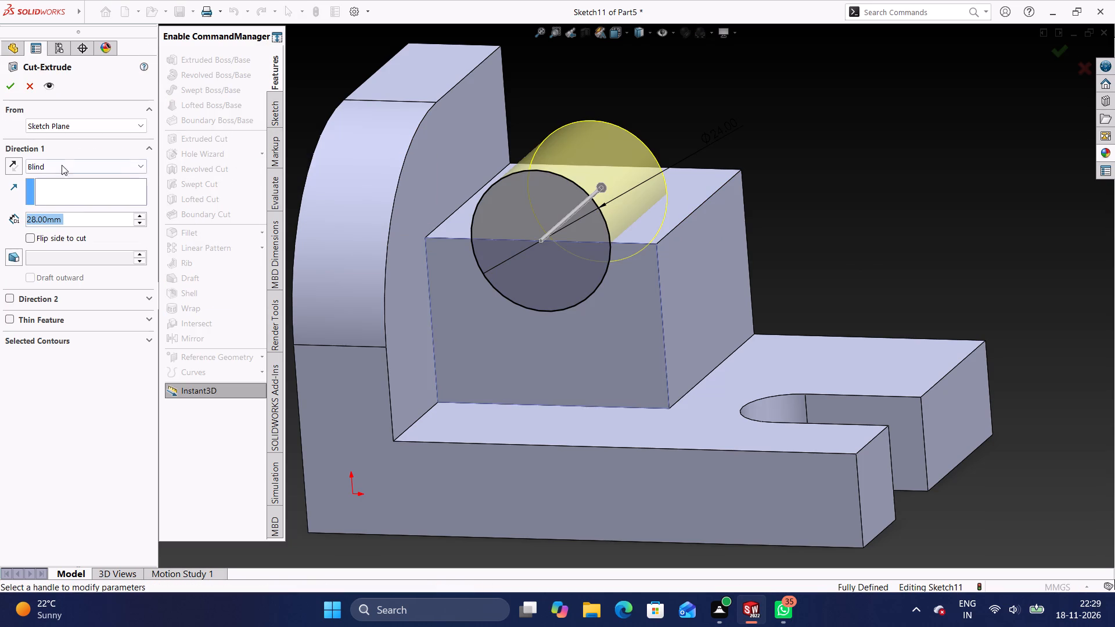
{"action": "left_click", "coordinate": [72, 164]}
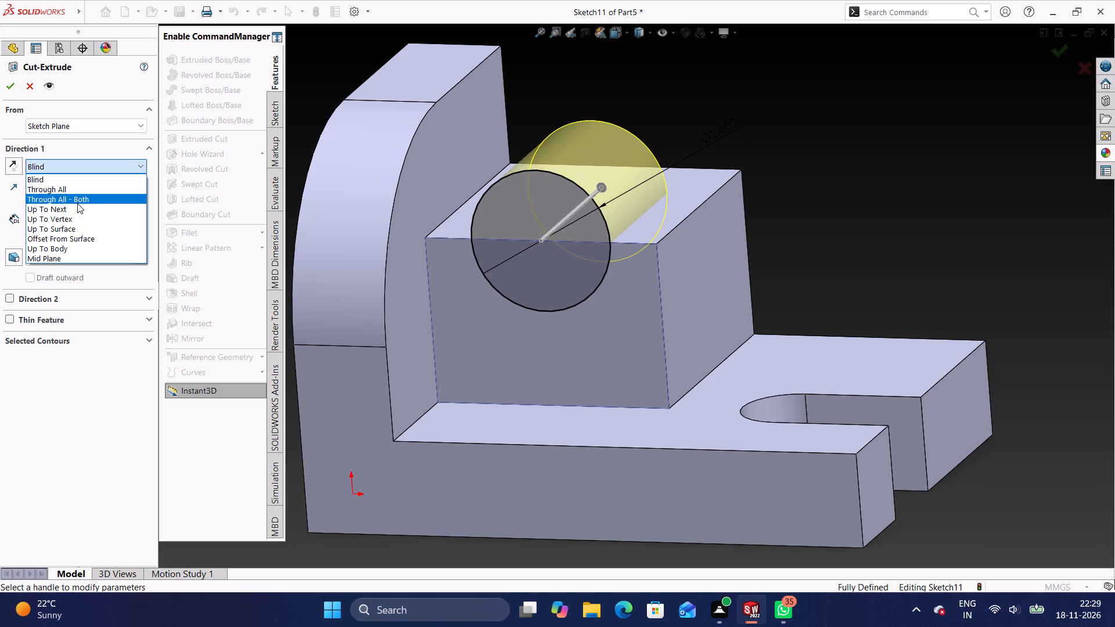
{"action": "left_click", "coordinate": [77, 206]}
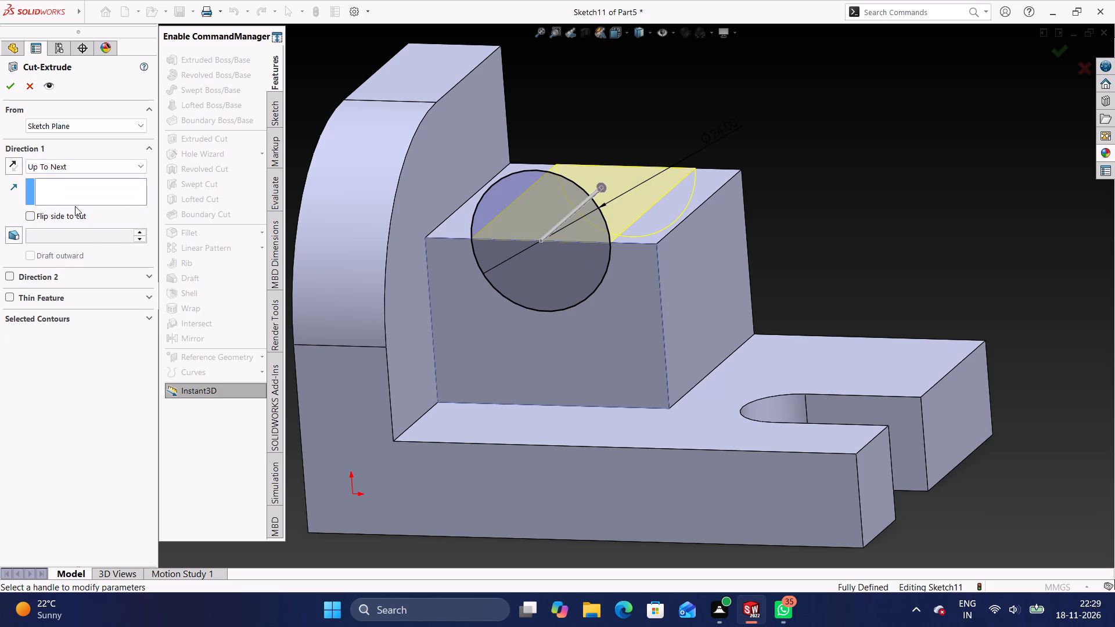
{"action": "left_click", "coordinate": [8, 83]}
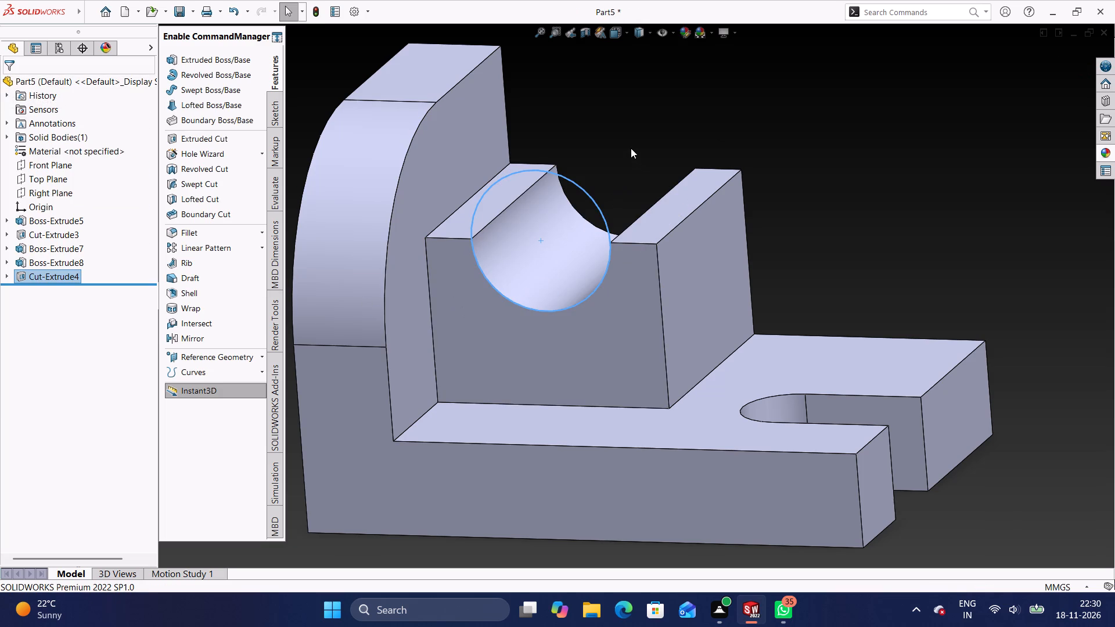
{"action": "left_click", "coordinate": [631, 148]}
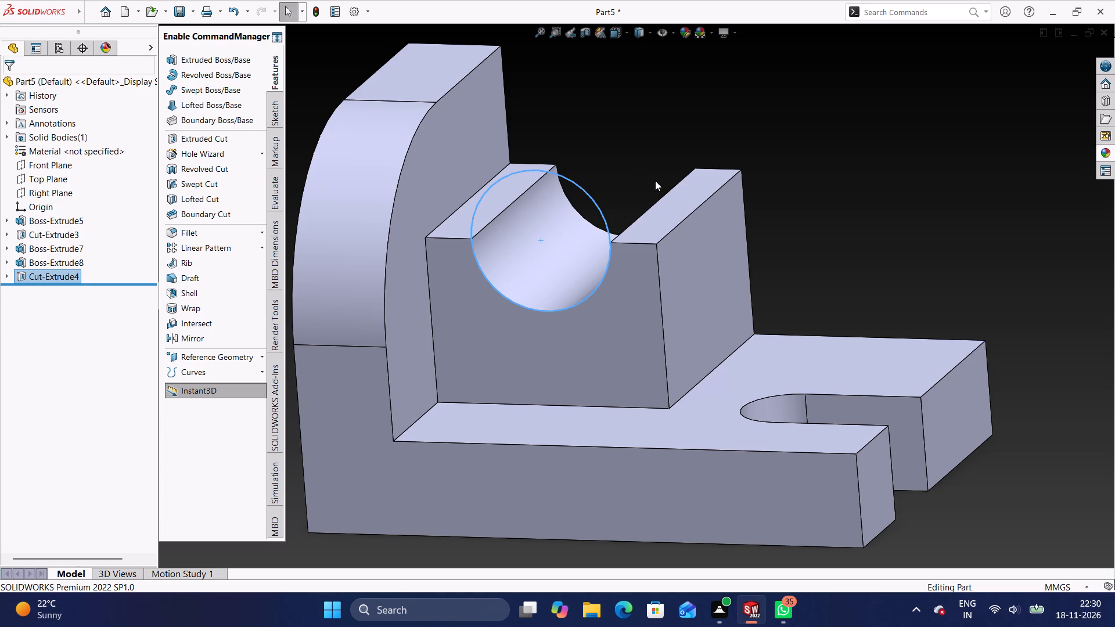
On the flush long side face opposite, sketch a closed triangle joining the raised block's upper outer corner, its foot and the base's slotted-end upper corner.
{"action": "scroll", "coordinate": [589, 440], "scroll_direction": "up", "scroll_amount": 2}
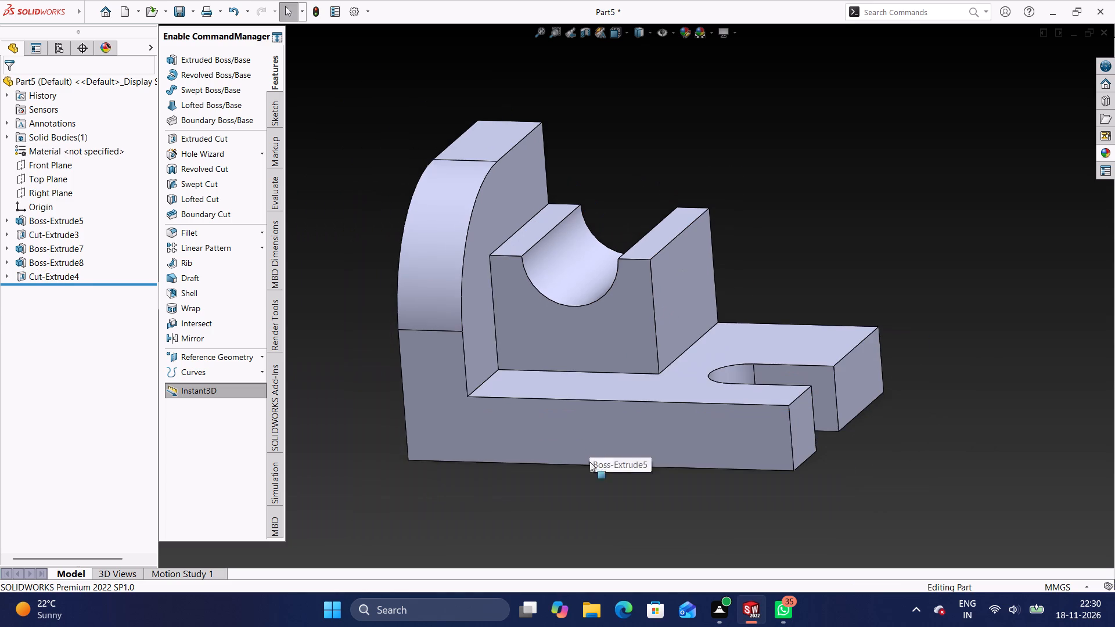
{"action": "middle_click_drag", "start_coordinate": [584, 485], "coordinate": [584, 520]}
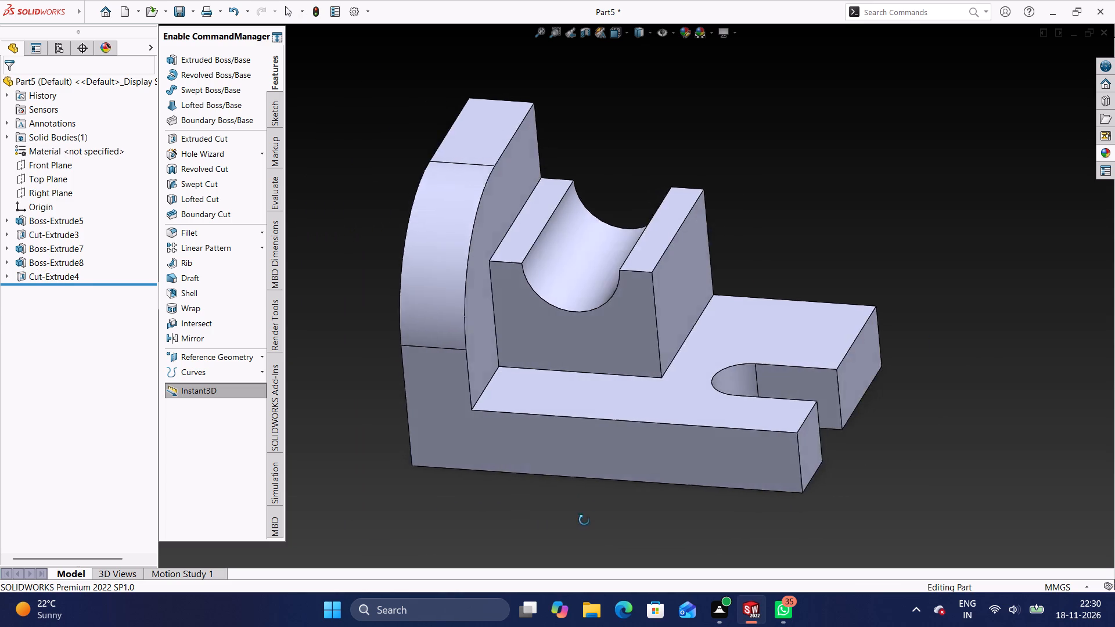
{"action": "middle_click_drag", "start_coordinate": [584, 520], "coordinate": [437, 561]}
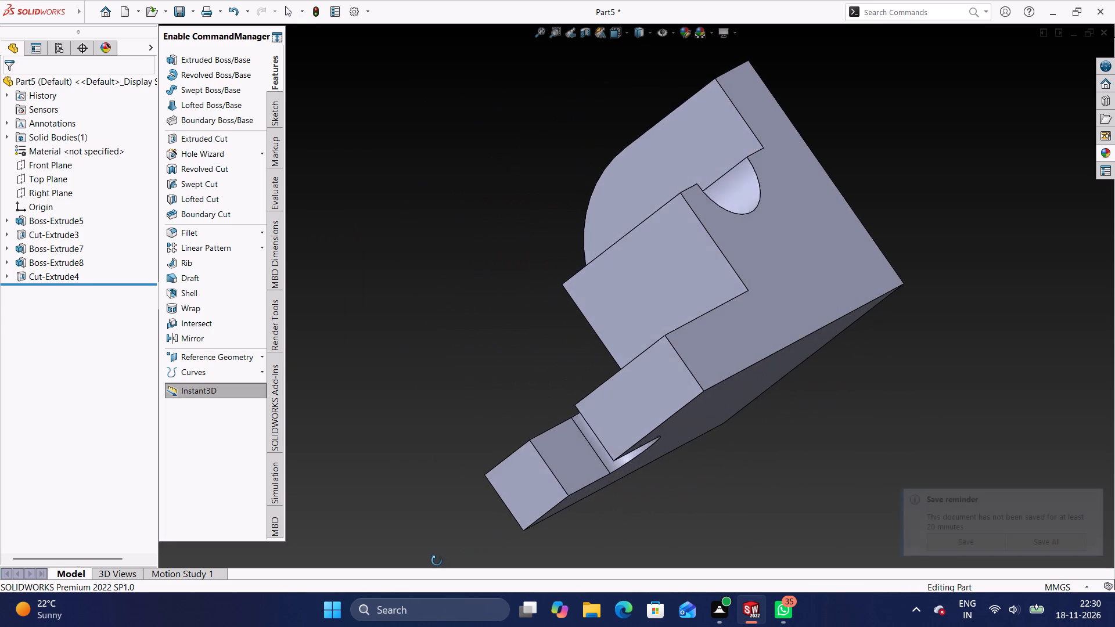
{"action": "middle_click_drag", "start_coordinate": [437, 561], "coordinate": [432, 563]}
{"action": "middle_click_drag", "start_coordinate": [678, 406], "coordinate": [621, 503]}
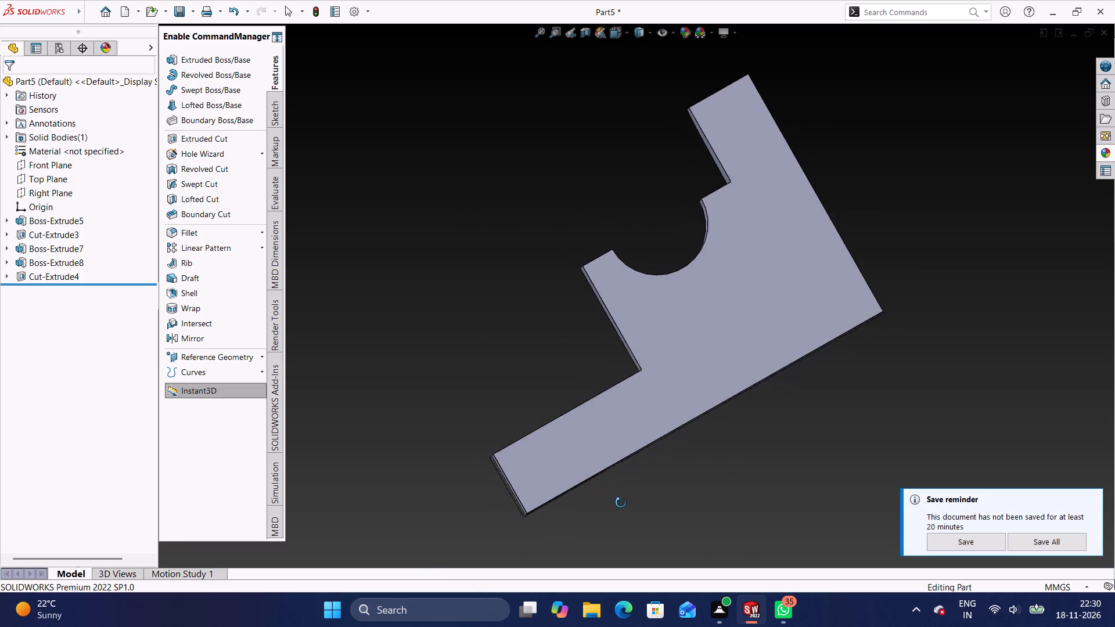
{"action": "middle_click_drag", "start_coordinate": [621, 503], "coordinate": [635, 506]}
{"action": "left_click", "coordinate": [757, 329]}
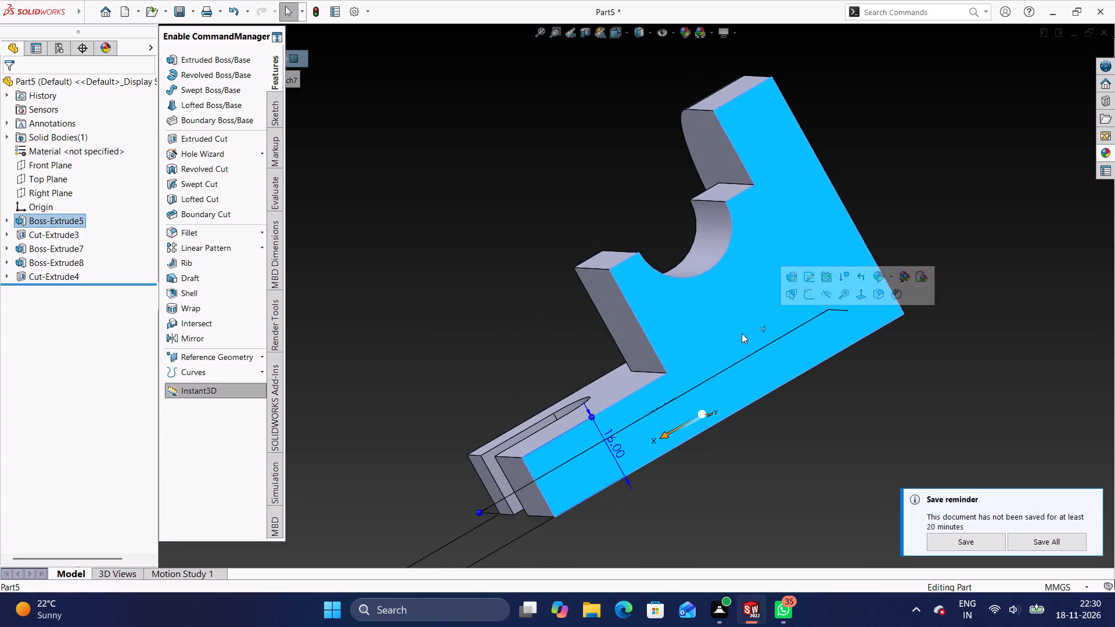
{"action": "left_click", "coordinate": [276, 109]}
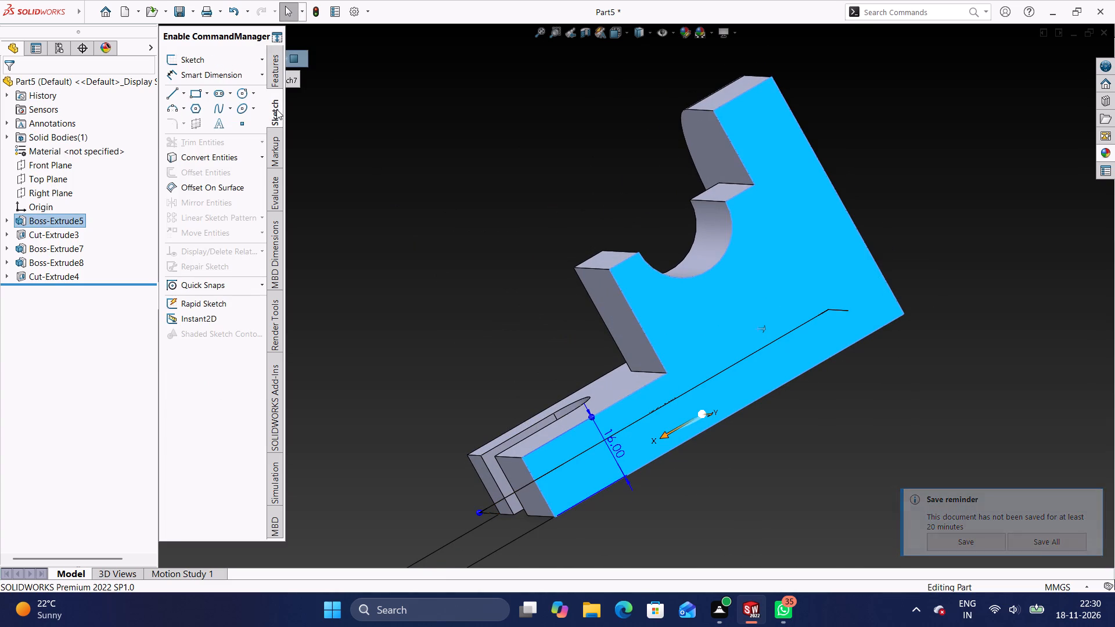
{"action": "left_click", "coordinate": [172, 91]}
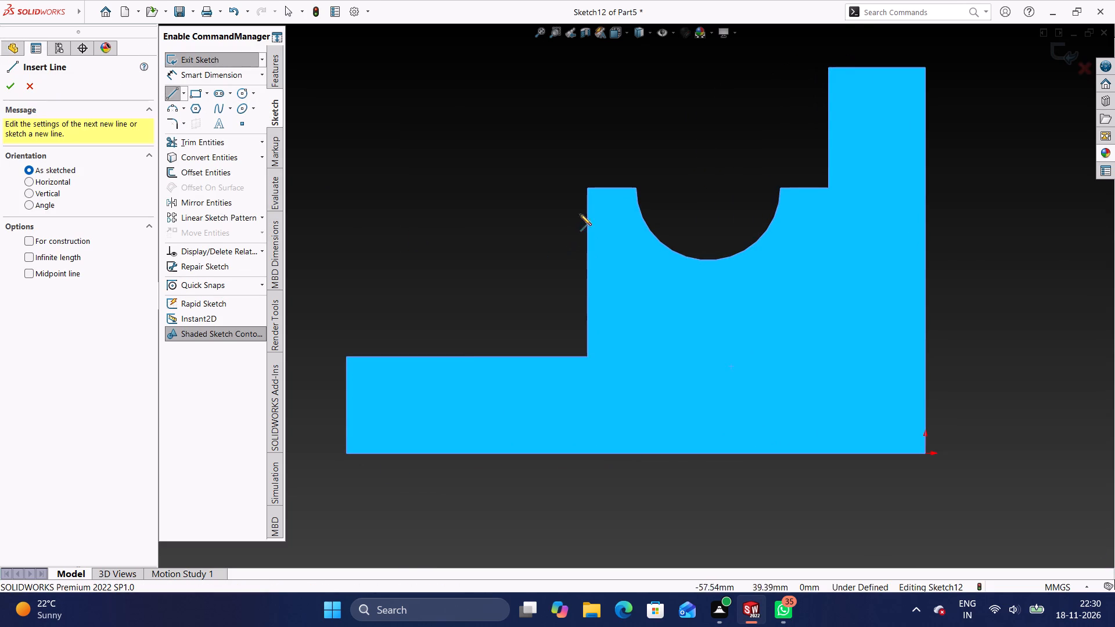
{"action": "left_click", "coordinate": [587, 188]}
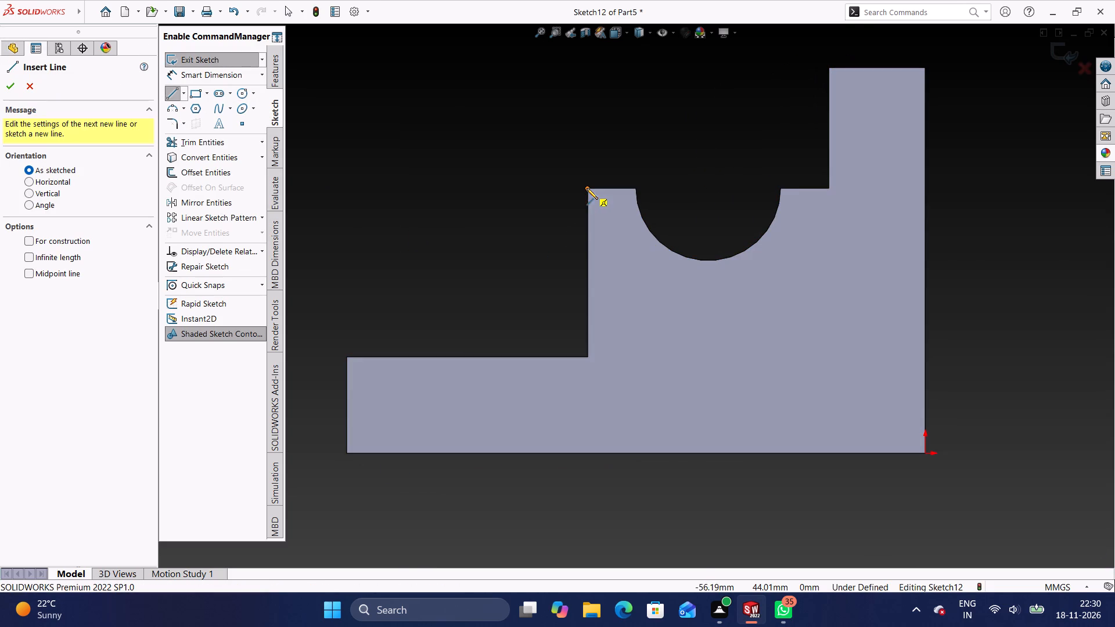
{"action": "left_click", "coordinate": [587, 357]}
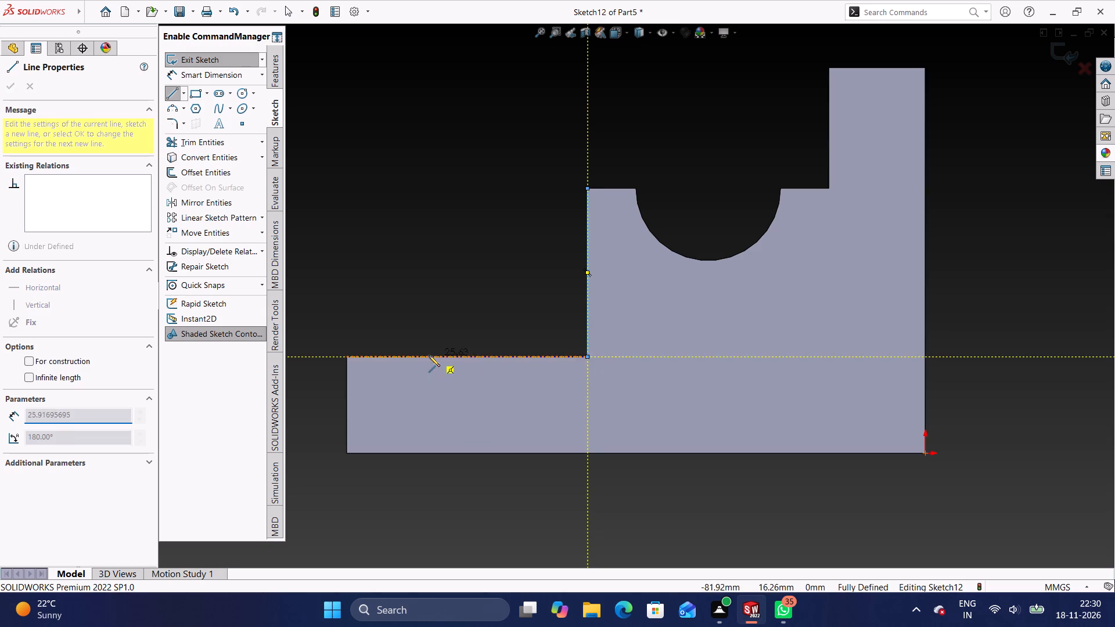
{"action": "left_click", "coordinate": [346, 354]}
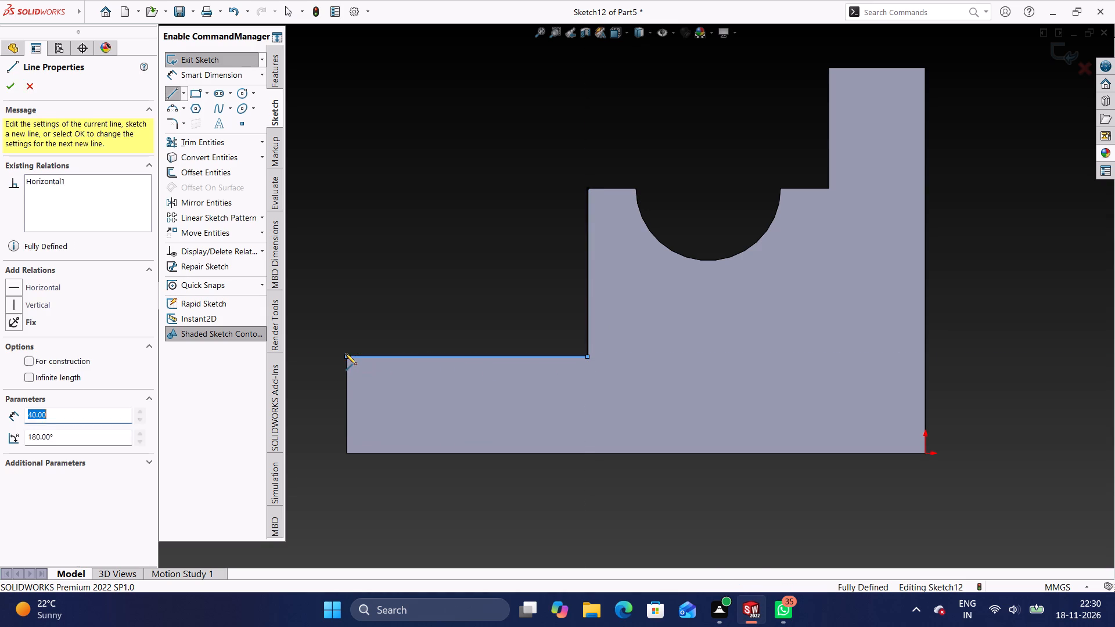
{"action": "left_click", "coordinate": [587, 188]}
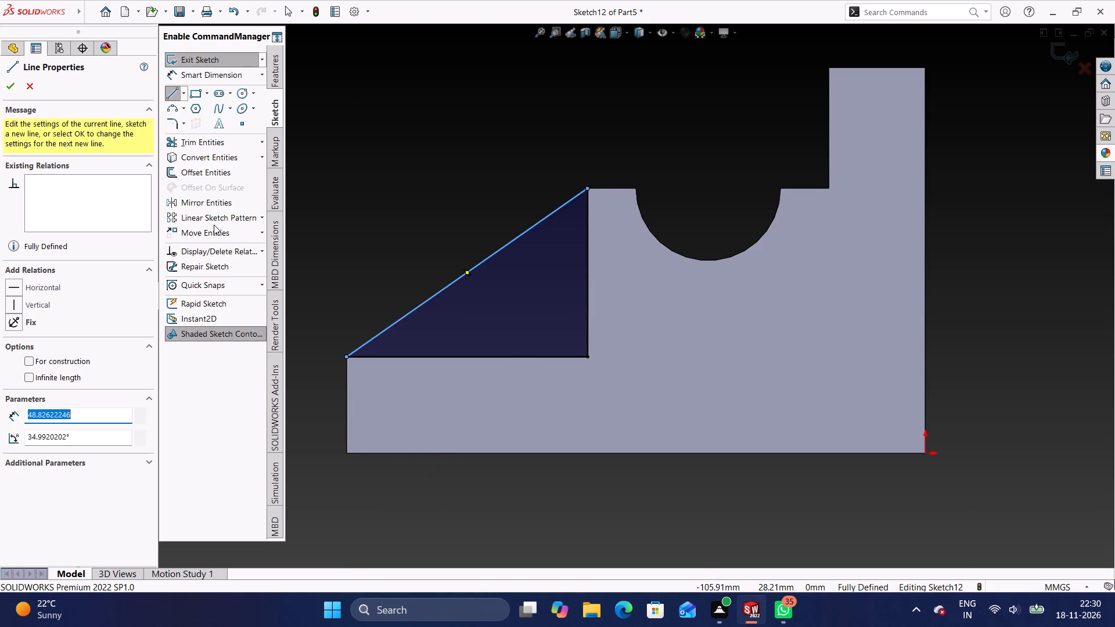
{"action": "left_click", "coordinate": [9, 89]}
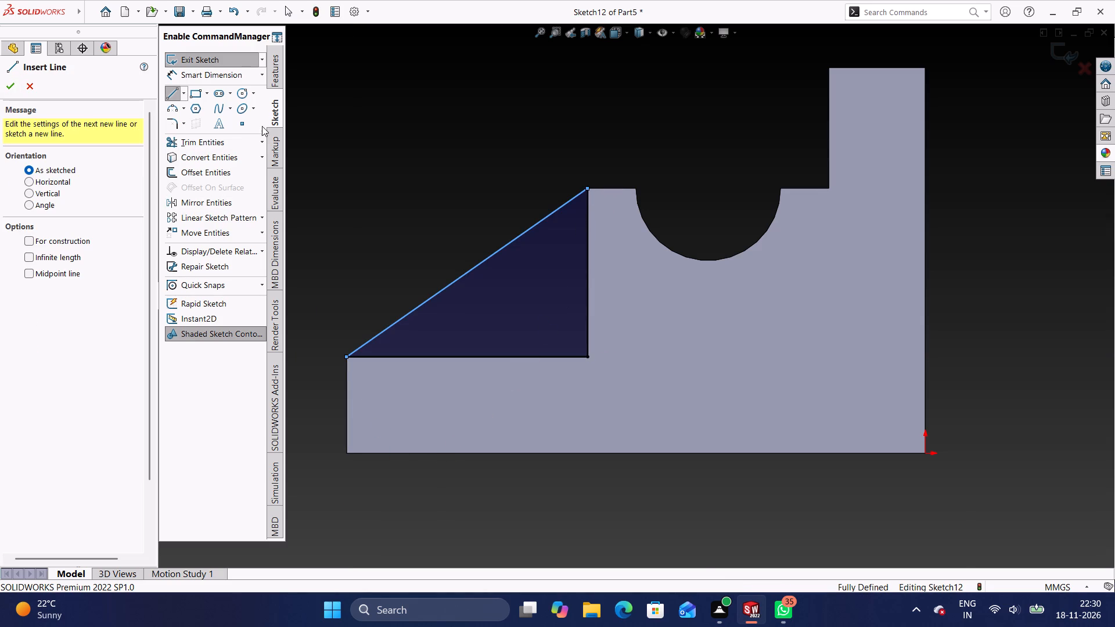
Extrude the triangle sketch as a Blind boss 16 mm deep, reversed inward over the base, to form the rib.
{"action": "left_click", "coordinate": [275, 81]}
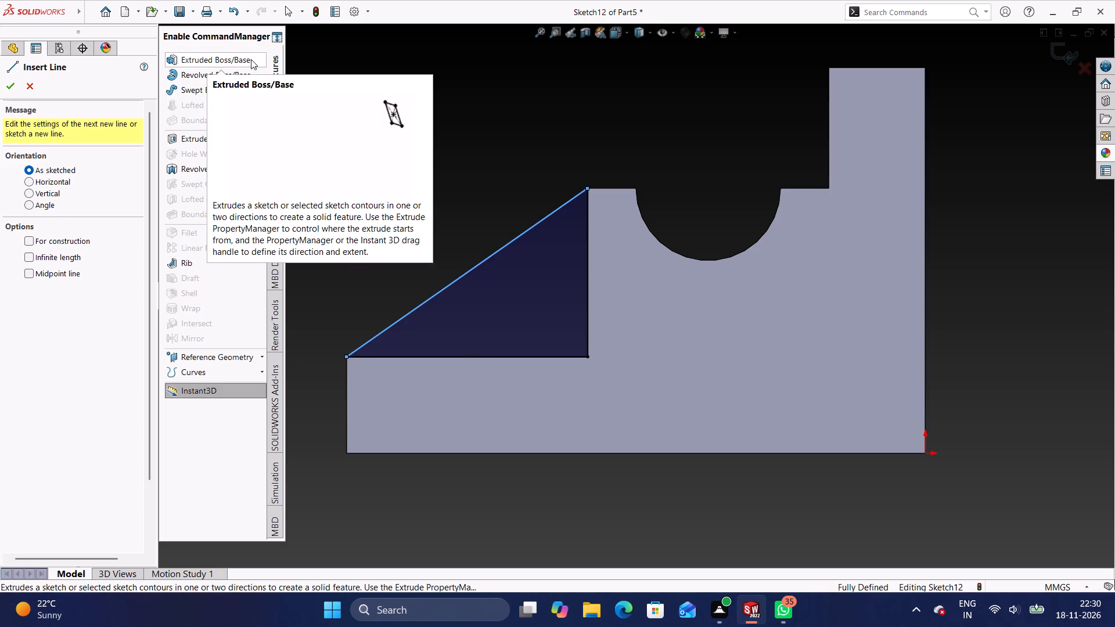
{"action": "left_click", "coordinate": [251, 59]}
{"action": "middle_click_drag", "start_coordinate": [388, 486], "coordinate": [447, 518]}
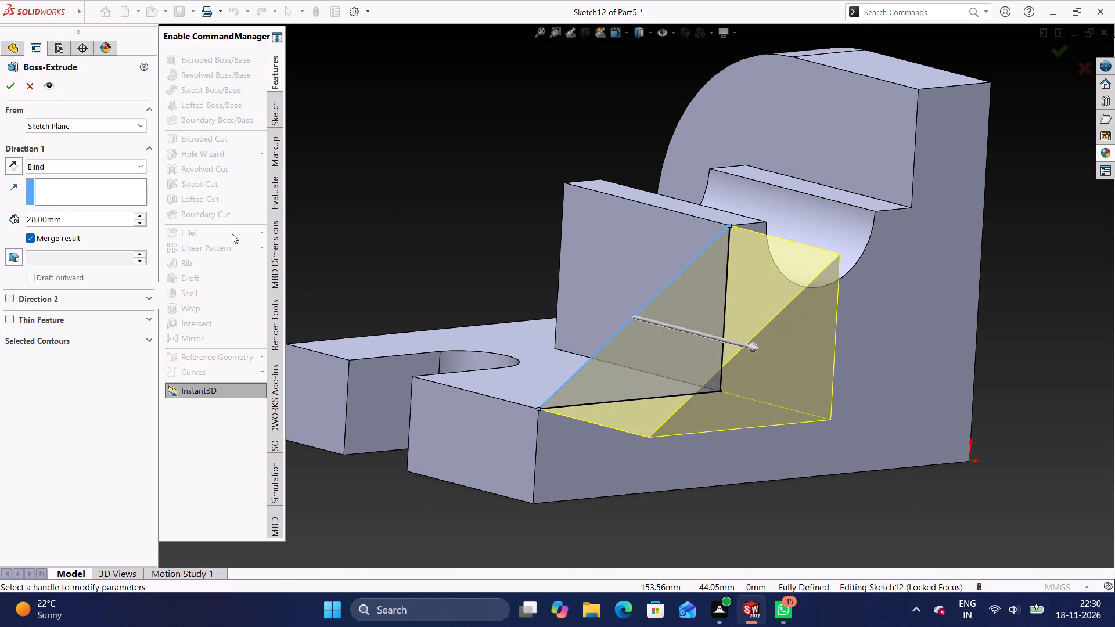
{"action": "left_click", "coordinate": [10, 161]}
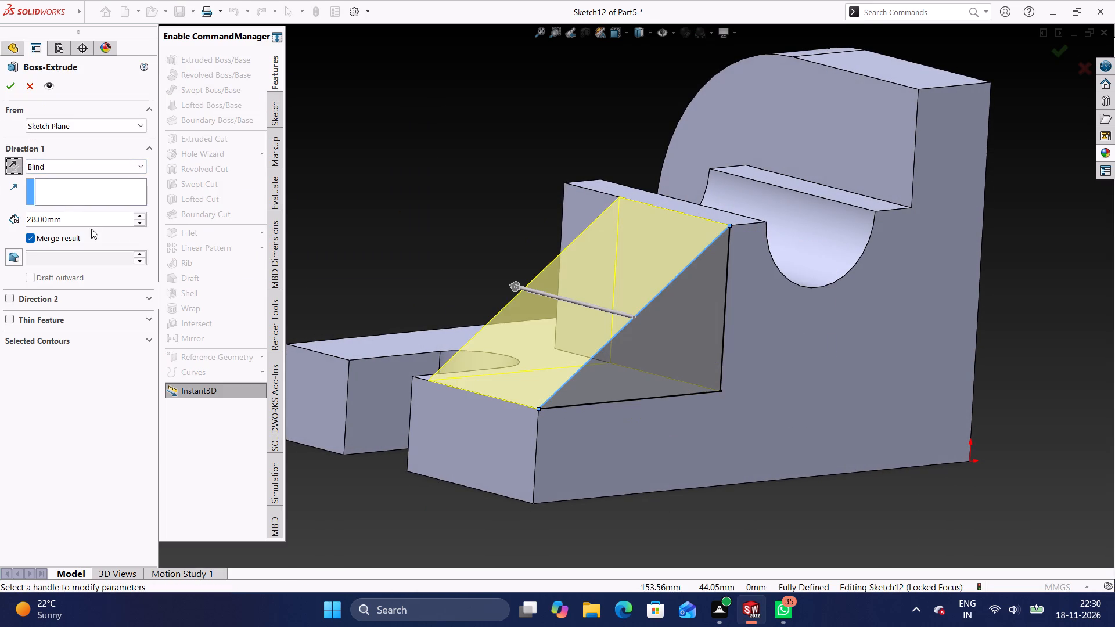
{"action": "left_click", "coordinate": [81, 218]}
{"action": "key", "text": "BackSpace"}
{"action": "key", "text": "BackSpace"}
{"action": "key", "text": "BackSpace"}
{"action": "key", "text": "BackSpace"}
{"action": "key", "text": "BackSpace"}
{"action": "key", "text": "BackSpace"}
{"action": "key", "text": "BackSpace"}
{"action": "key", "text": "BackSpace"}
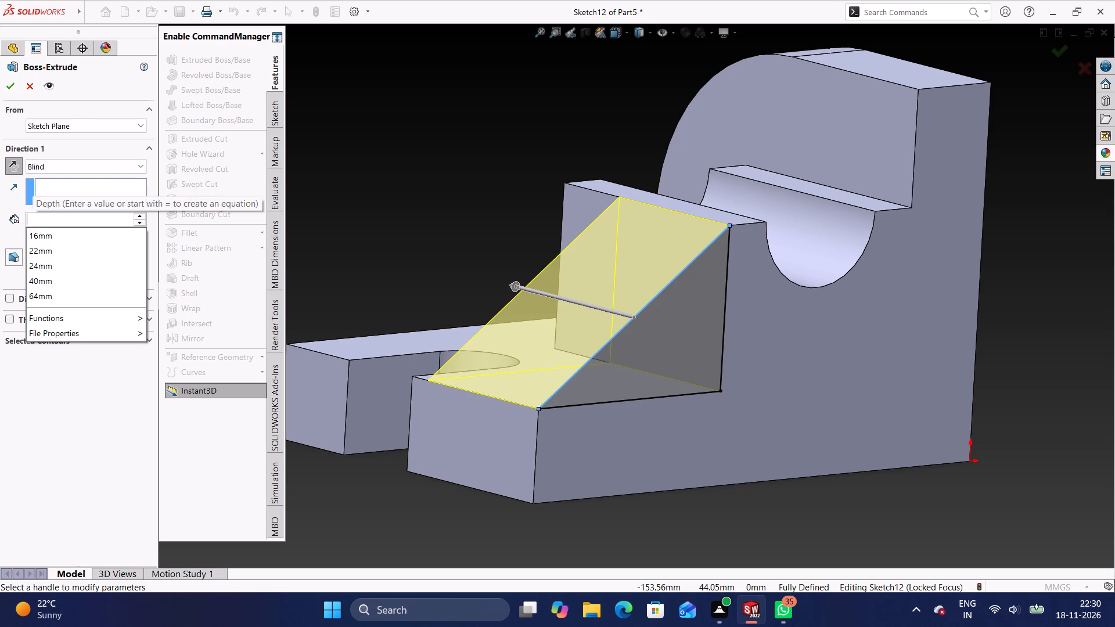
{"action": "type", "text": "16"}
{"action": "key", "text": "Return"}
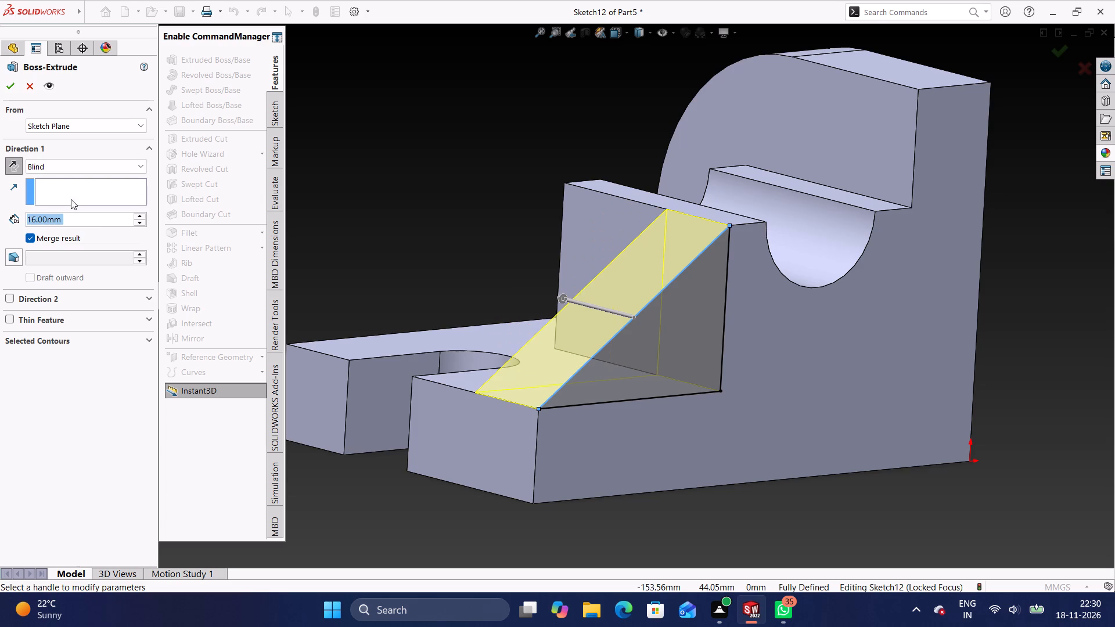
{"action": "left_click", "coordinate": [12, 87]}
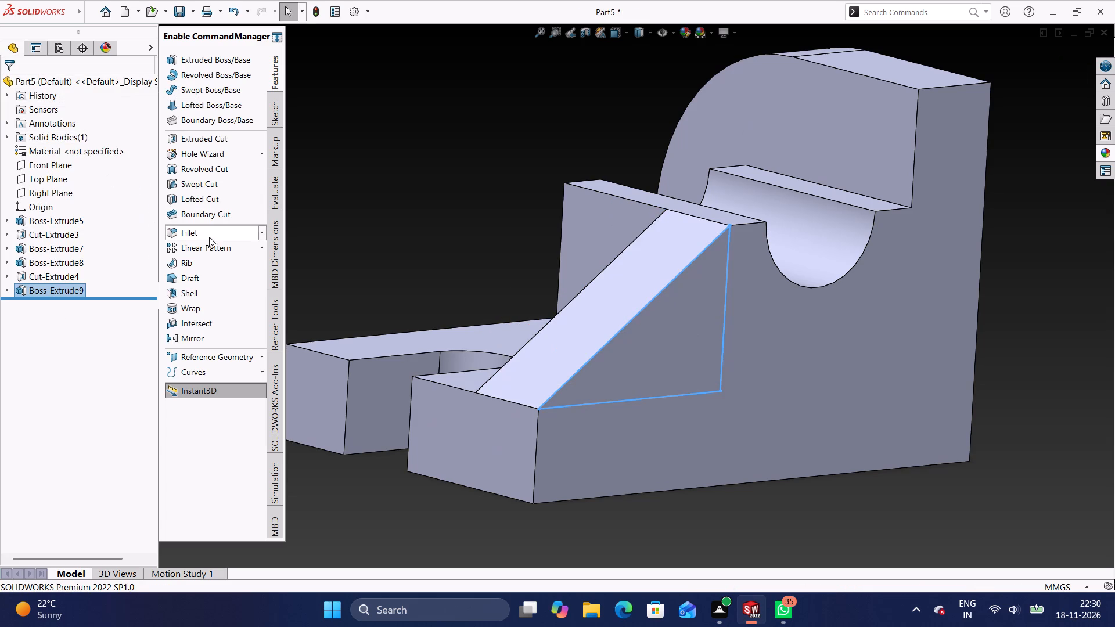
{"action": "left_click", "coordinate": [334, 164]}
Inspect the finished block from all sides, including the underside, slot, grooved raised block, rounded wall and triangular rib.
{"action": "middle_click_drag", "start_coordinate": [354, 173], "coordinate": [359, 180]}
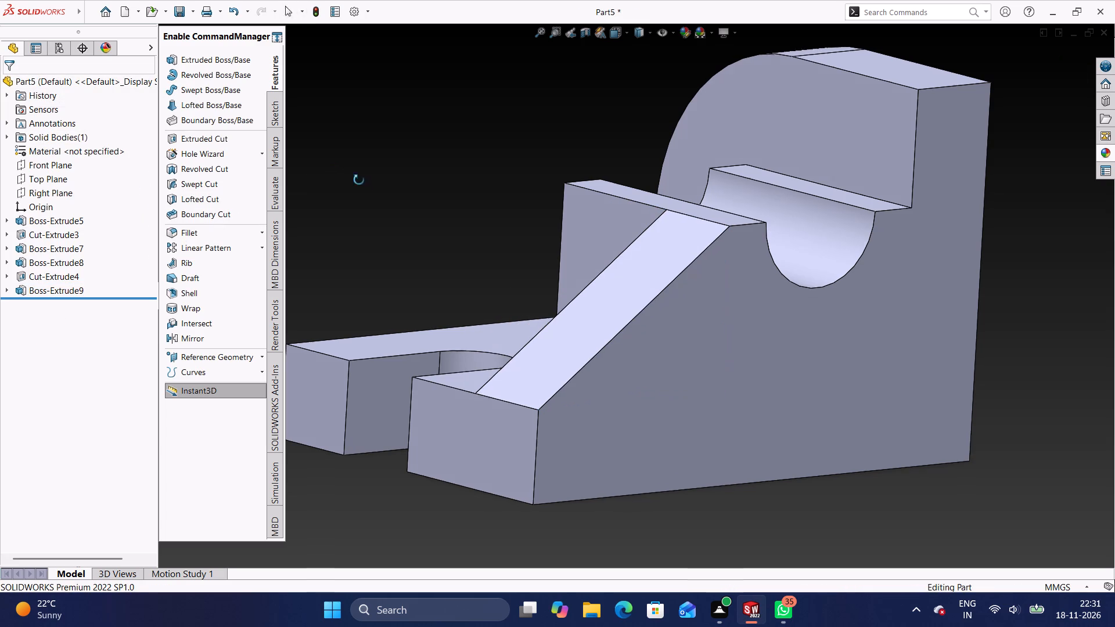
{"action": "middle_click_drag", "start_coordinate": [359, 180], "coordinate": [731, 244]}
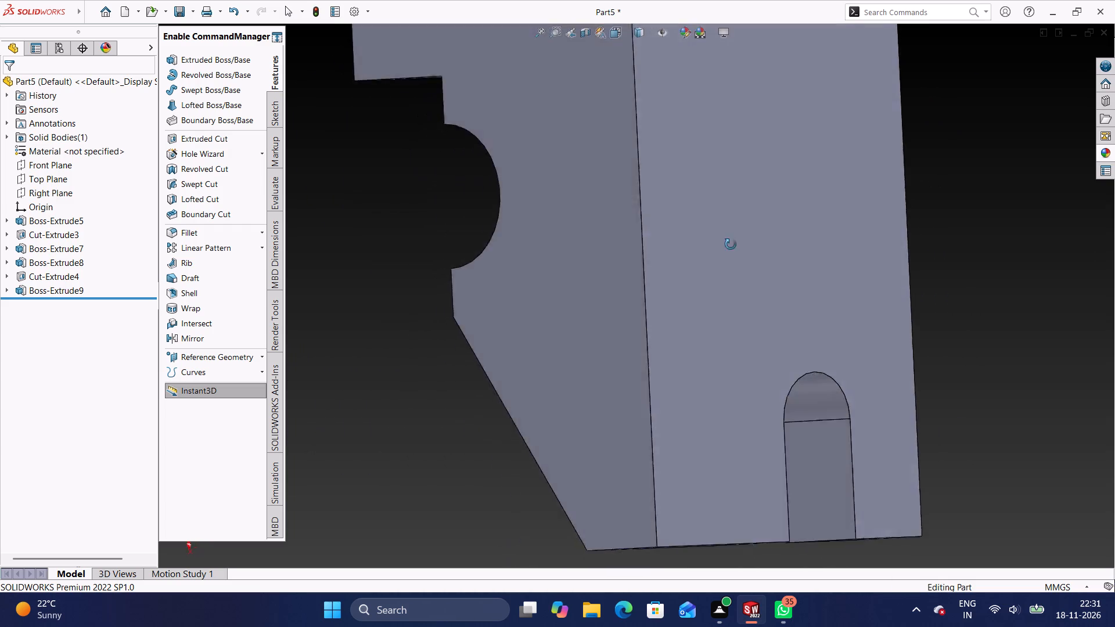
{"action": "middle_click_drag", "start_coordinate": [731, 244], "coordinate": [716, 414]}
{"action": "middle_click_drag", "start_coordinate": [720, 214], "coordinate": [693, 322]}
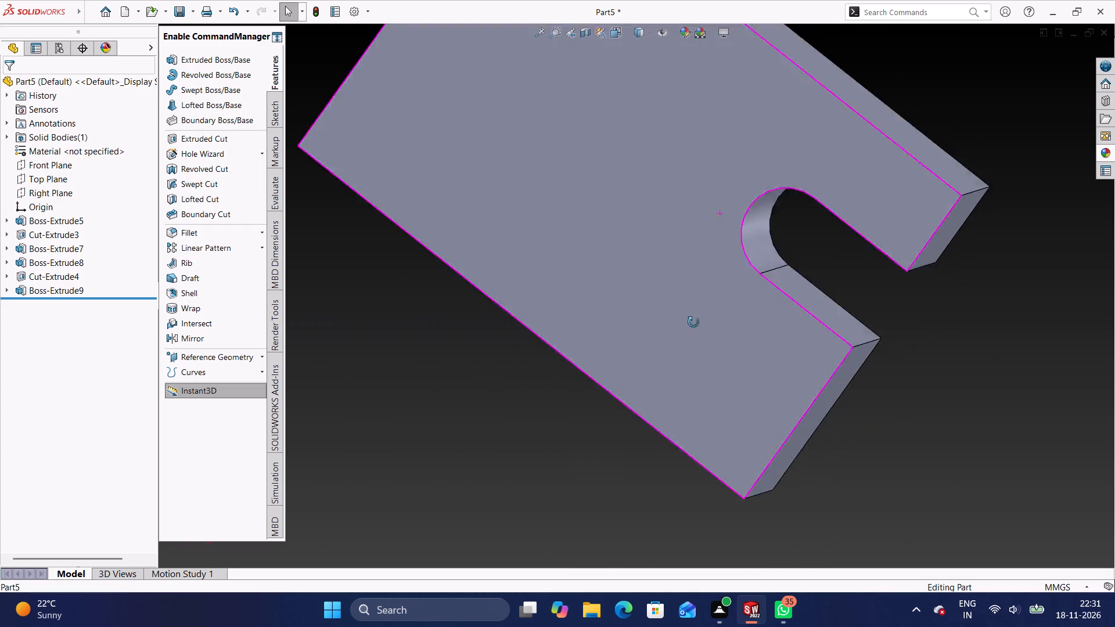
{"action": "middle_click_drag", "start_coordinate": [693, 322], "coordinate": [659, 411]}
{"action": "middle_click_drag", "start_coordinate": [686, 248], "coordinate": [645, 336]}
{"action": "scroll", "coordinate": [686, 249], "scroll_direction": "down", "scroll_amount": 1}
{"action": "scroll", "coordinate": [638, 332], "scroll_direction": "up", "scroll_amount": 6}
{"action": "middle_click_drag", "start_coordinate": [627, 408], "coordinate": [670, 398]}
{"action": "middle_click_drag", "start_coordinate": [473, 52], "coordinate": [415, 198]}
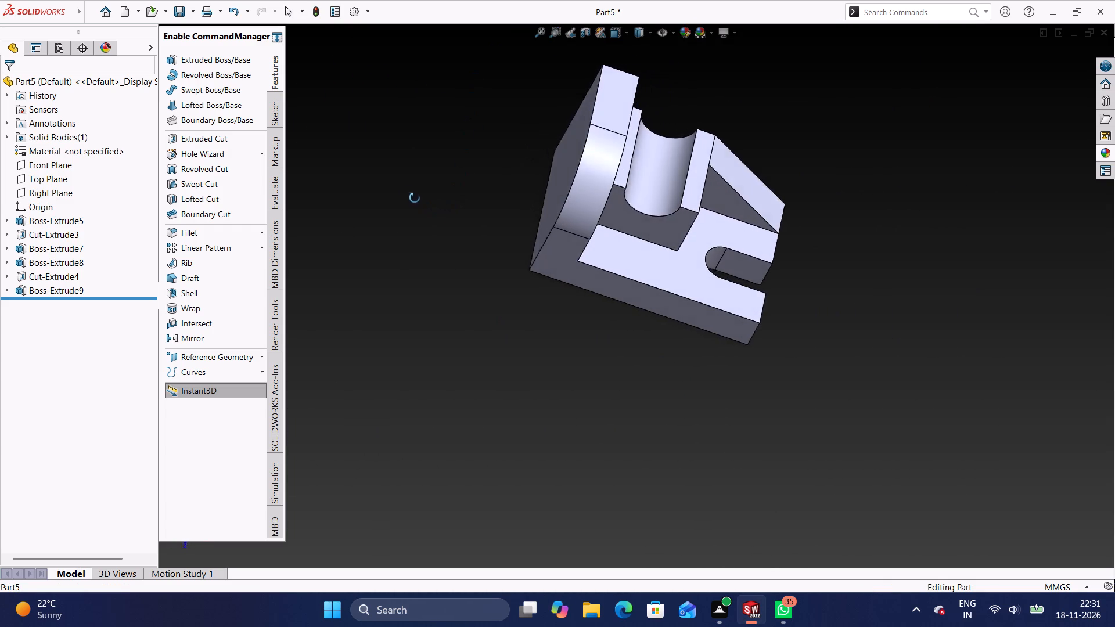
{"action": "middle_click_drag", "start_coordinate": [415, 198], "coordinate": [369, 134]}
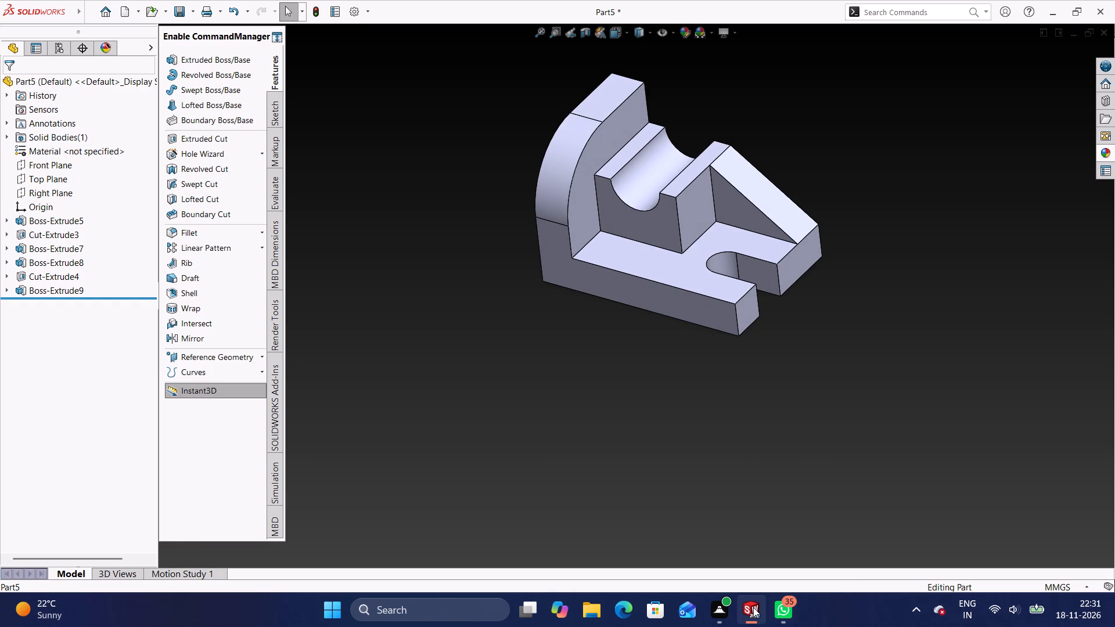
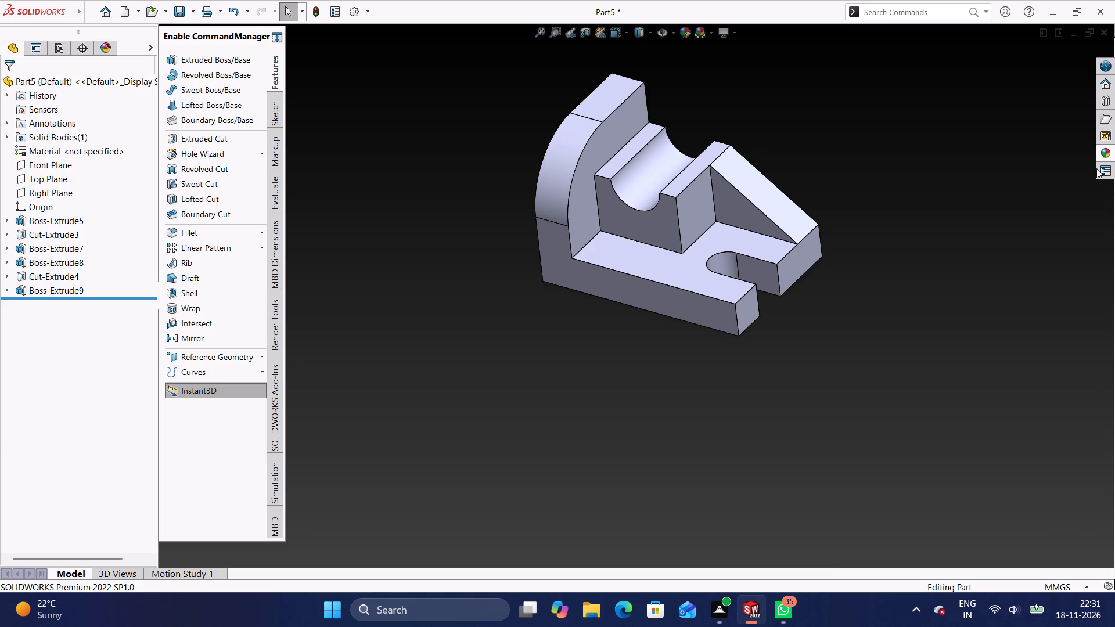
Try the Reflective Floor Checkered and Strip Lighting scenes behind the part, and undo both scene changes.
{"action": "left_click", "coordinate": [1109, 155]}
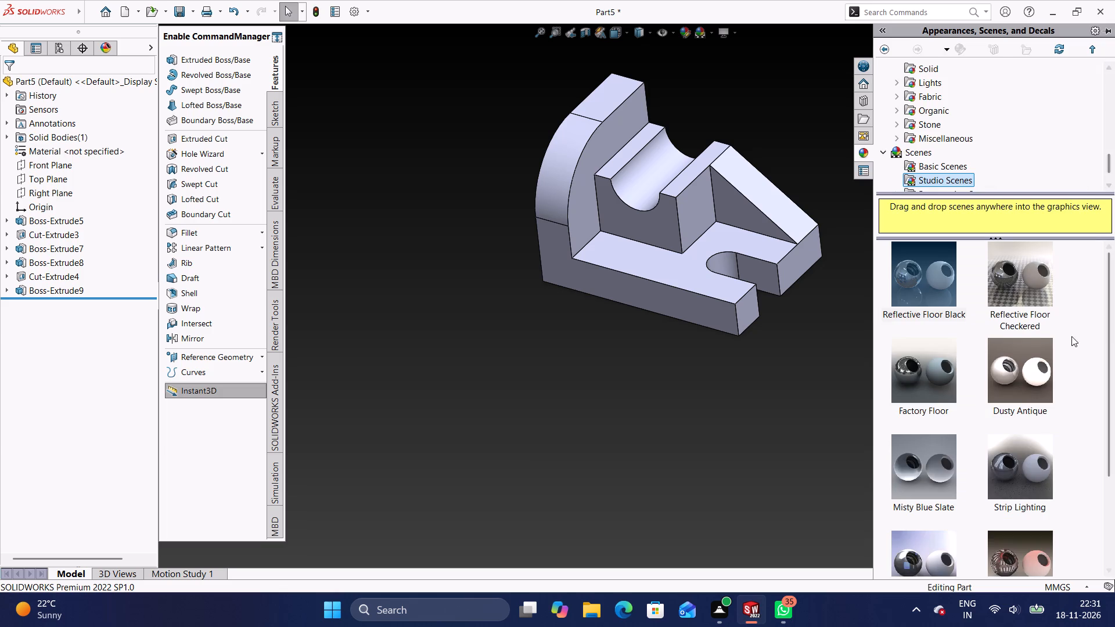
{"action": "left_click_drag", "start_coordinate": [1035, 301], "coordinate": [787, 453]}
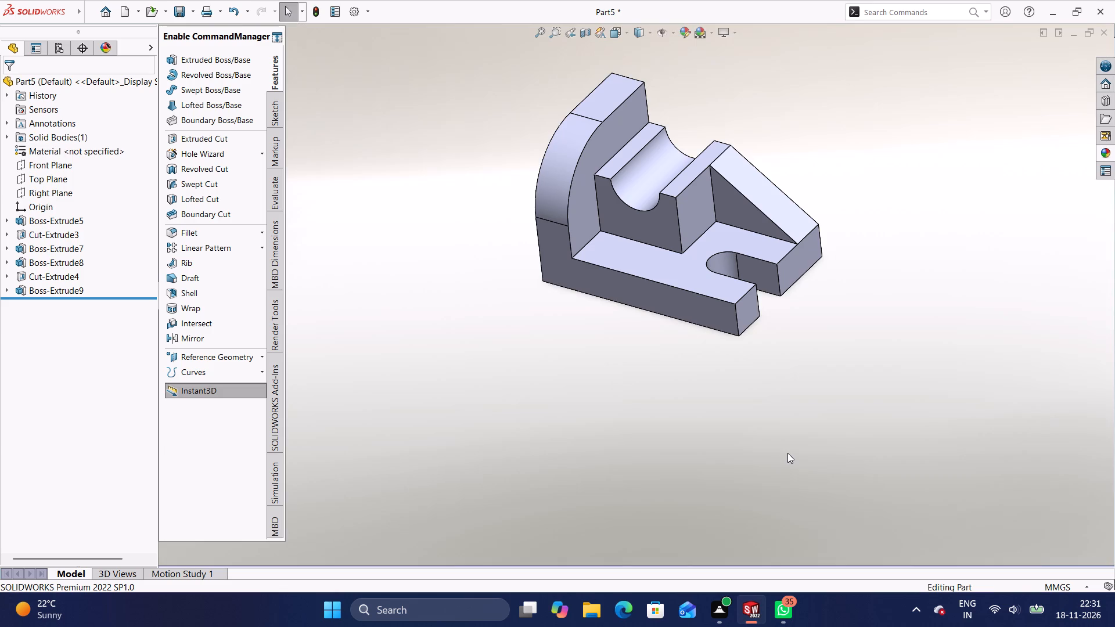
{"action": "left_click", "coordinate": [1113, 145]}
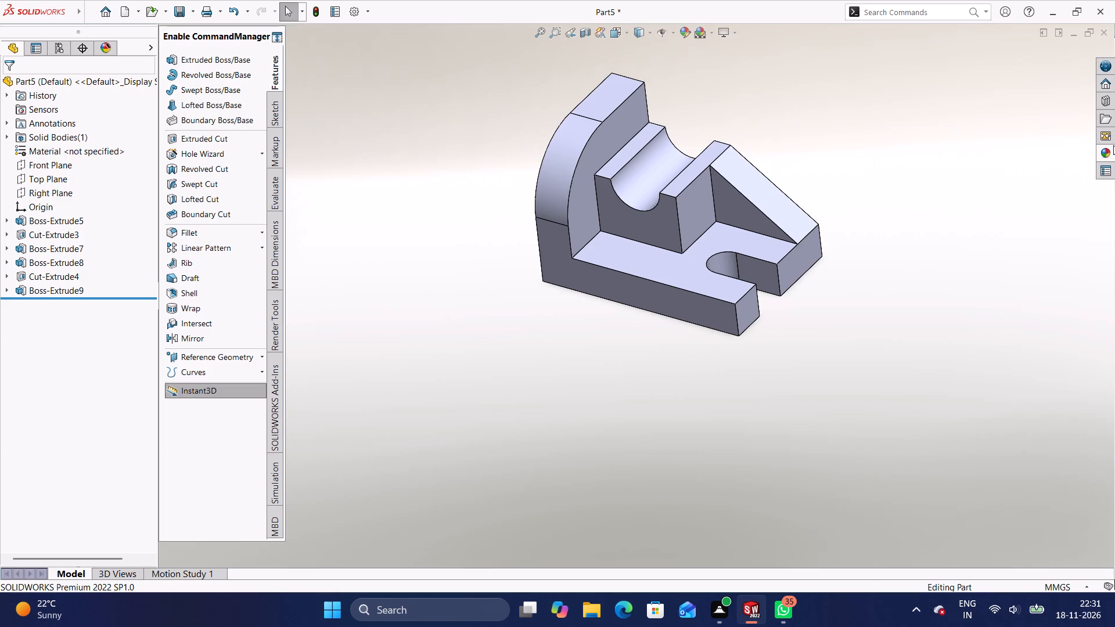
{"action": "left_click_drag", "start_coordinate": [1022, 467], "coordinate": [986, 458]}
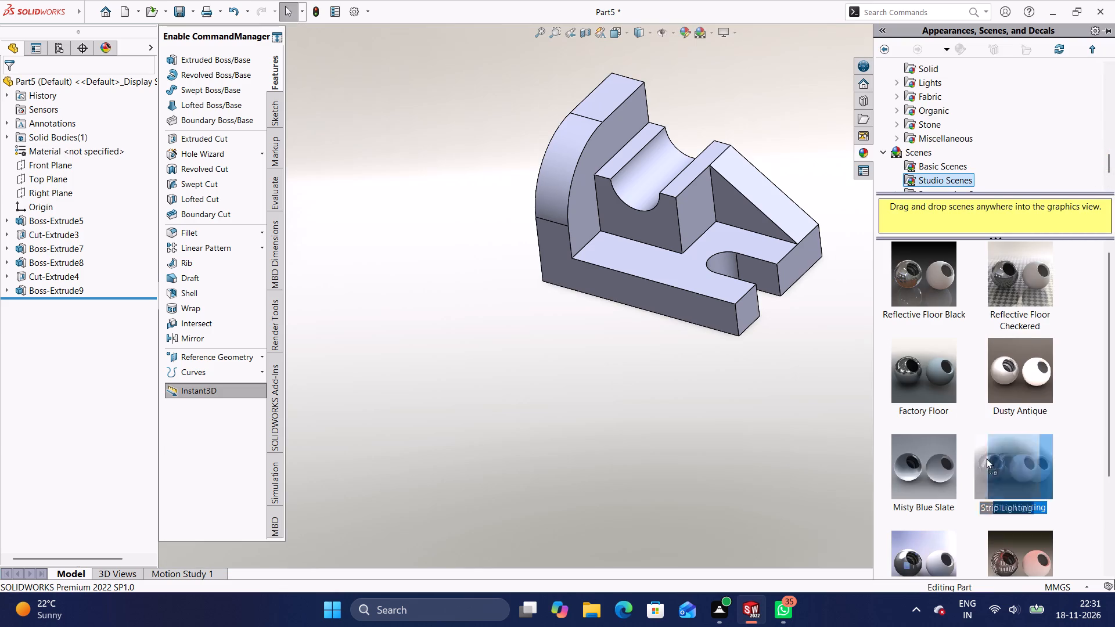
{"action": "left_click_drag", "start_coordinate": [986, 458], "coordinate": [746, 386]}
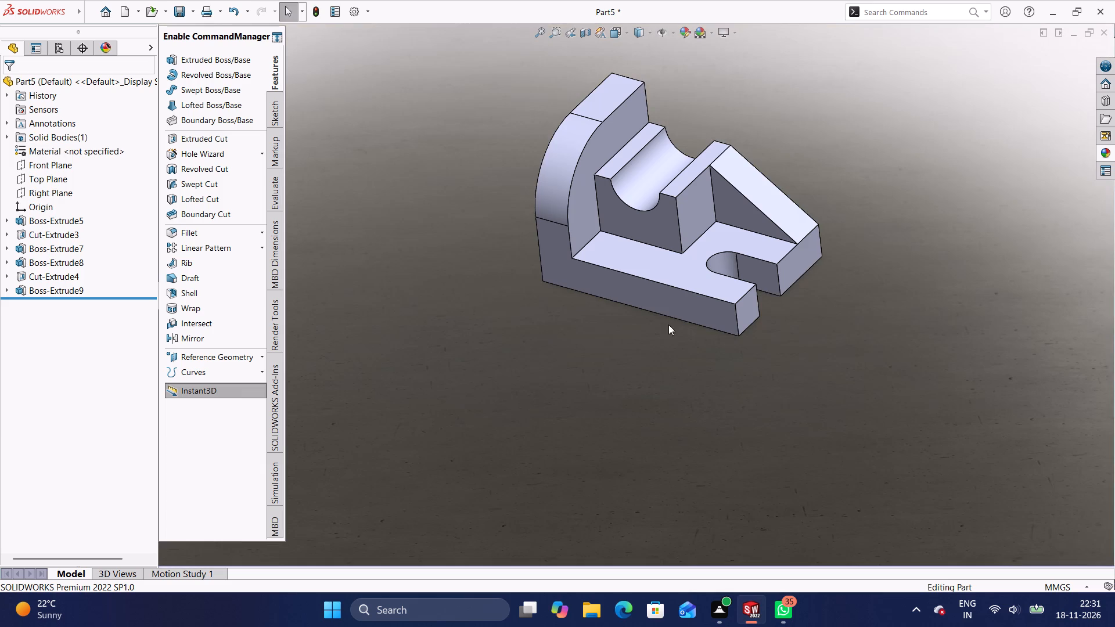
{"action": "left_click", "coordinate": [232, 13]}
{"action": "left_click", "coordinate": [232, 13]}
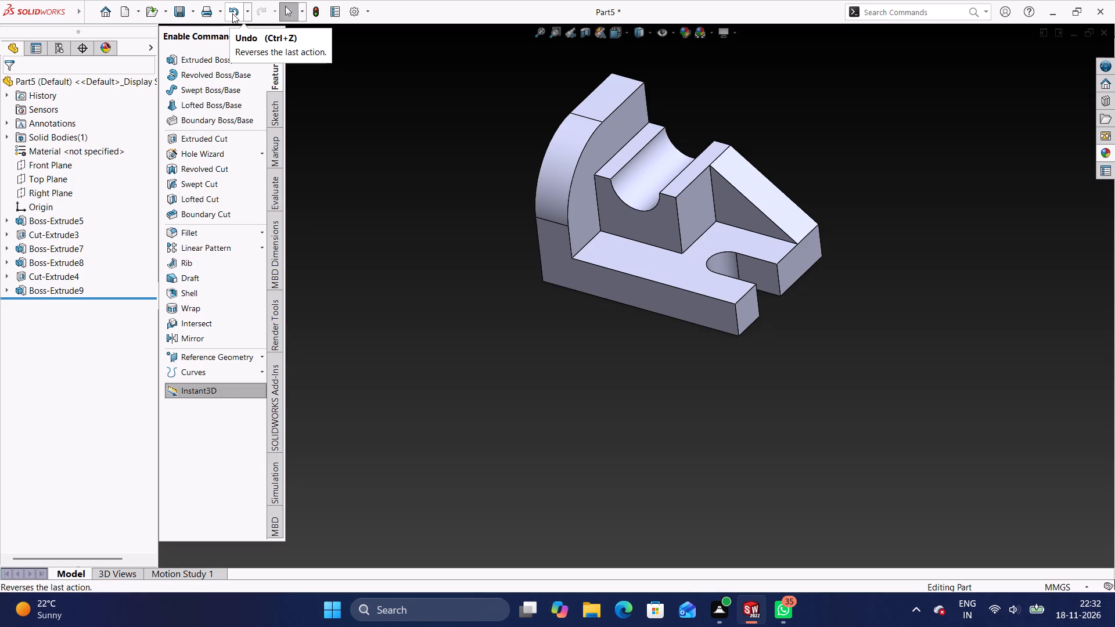
Undo the triangular rib, including its extrusion, the triangle lines and the sketch on the long side face.
{"action": "left_click", "coordinate": [232, 13]}
{"action": "left_click", "coordinate": [232, 13]}
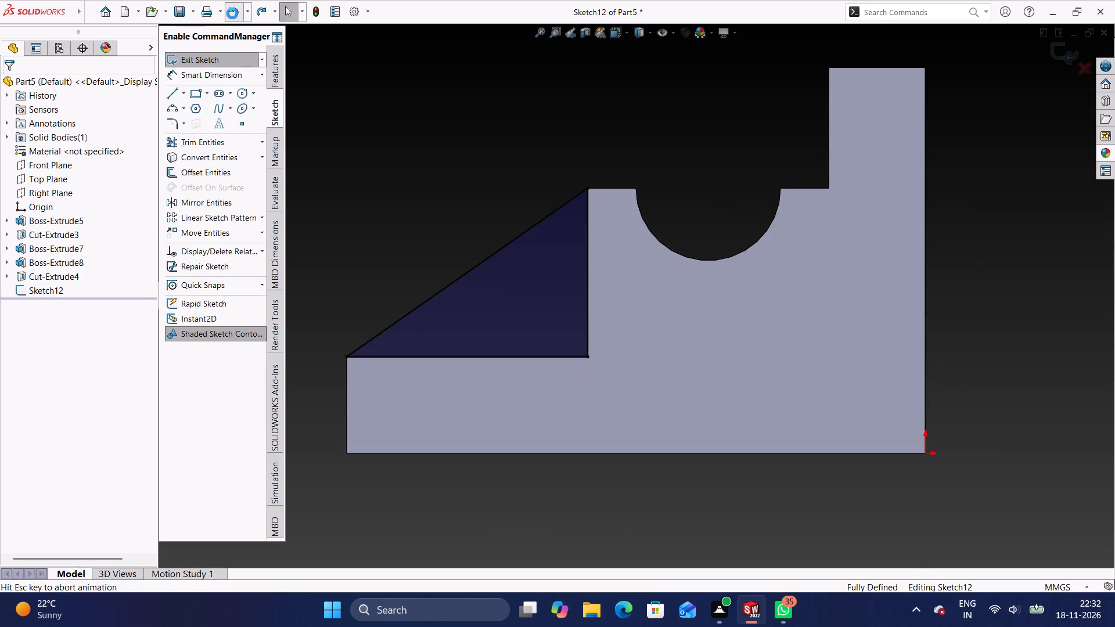
{"action": "left_click", "coordinate": [232, 13]}
{"action": "left_click", "coordinate": [232, 13]}
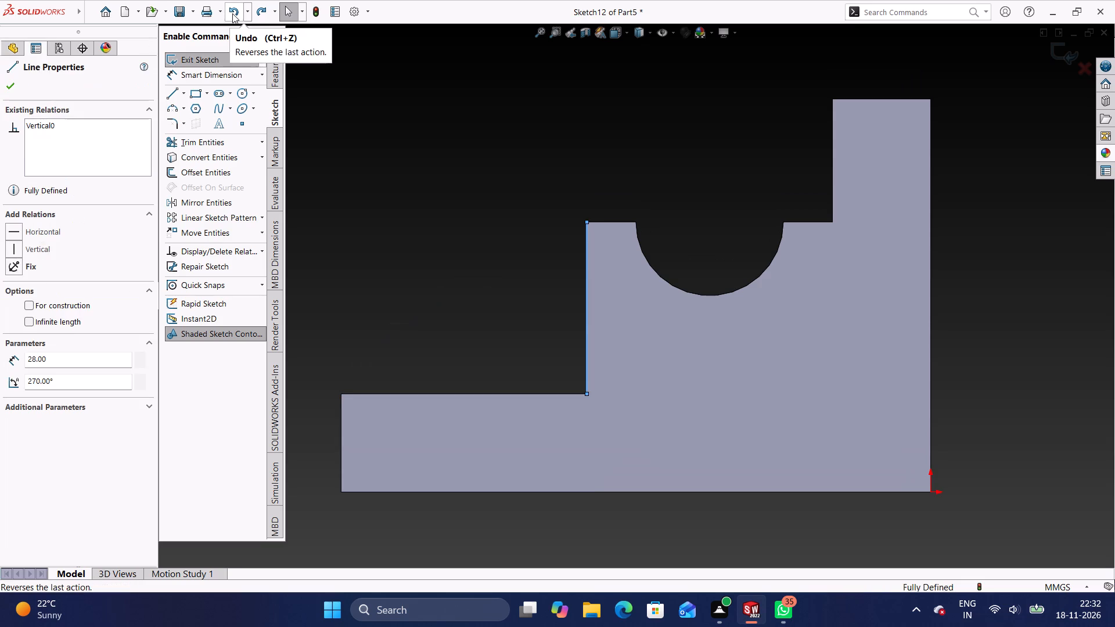
{"action": "left_click", "coordinate": [232, 13]}
{"action": "left_click", "coordinate": [232, 13]}
{"action": "left_click", "coordinate": [232, 13]}
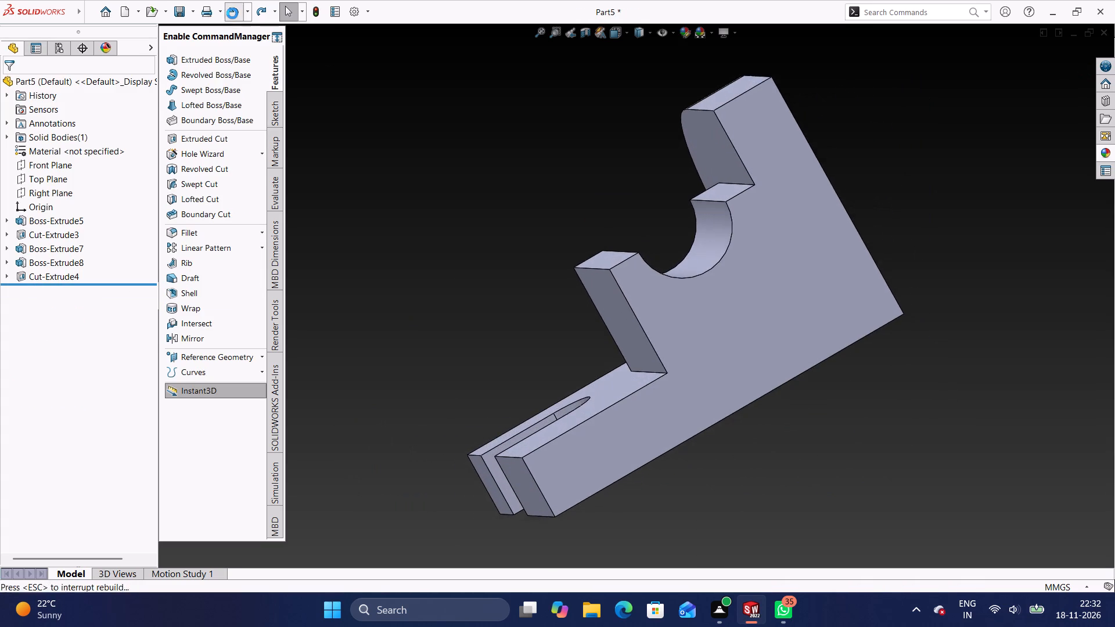
Undo the groove through the raised block, including its extruded cut, the circle's diameter dimension and the circle sketch.
{"action": "left_click", "coordinate": [232, 13]}
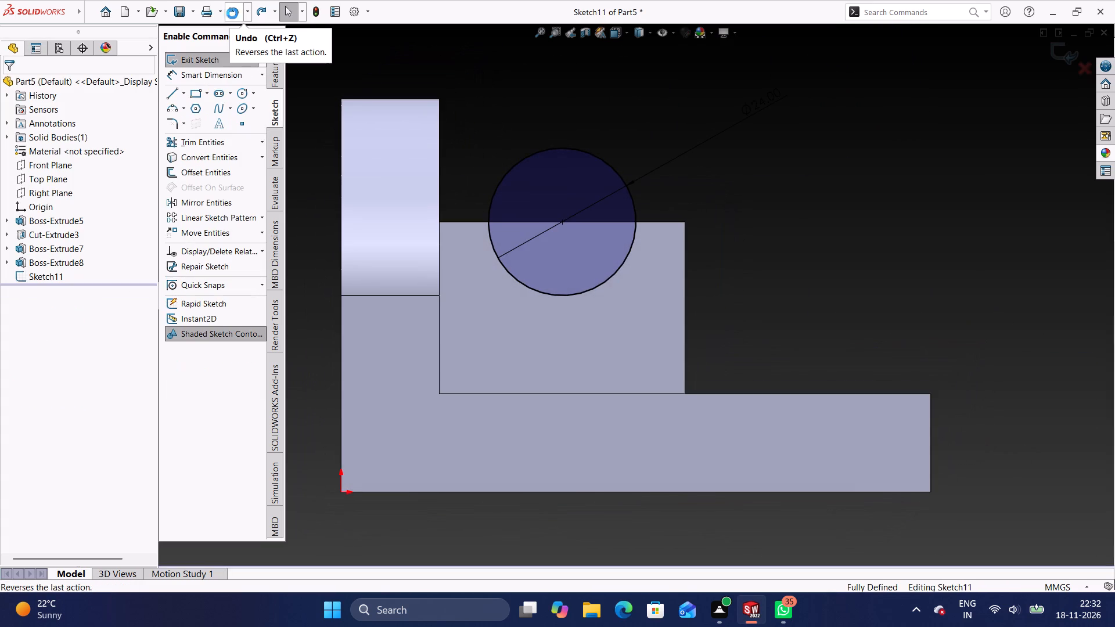
{"action": "left_click", "coordinate": [232, 13]}
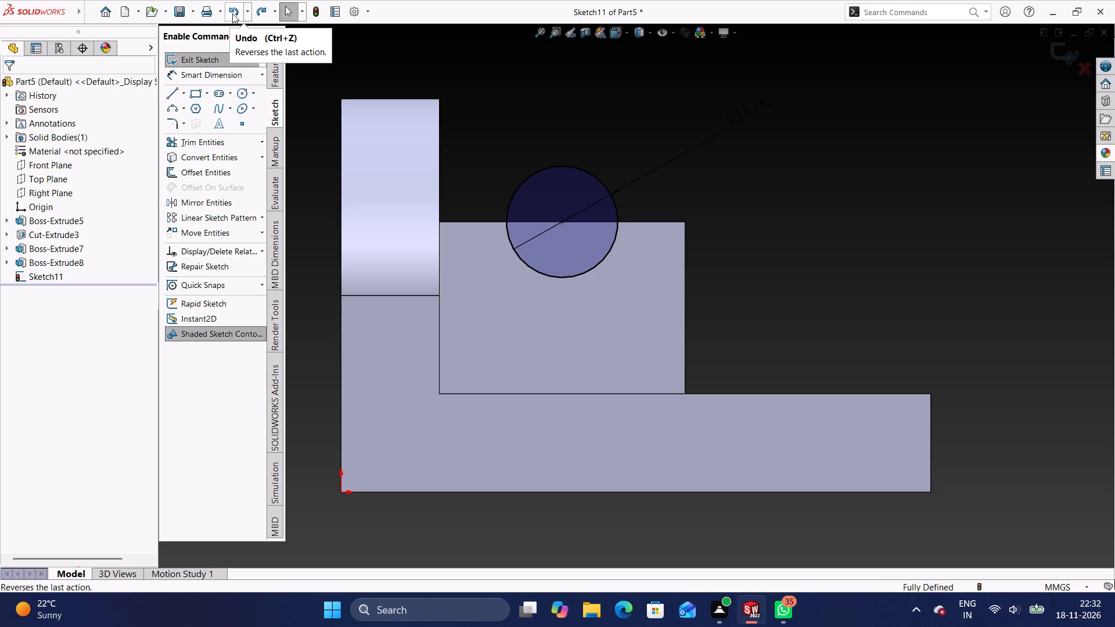
{"action": "left_click", "coordinate": [232, 13]}
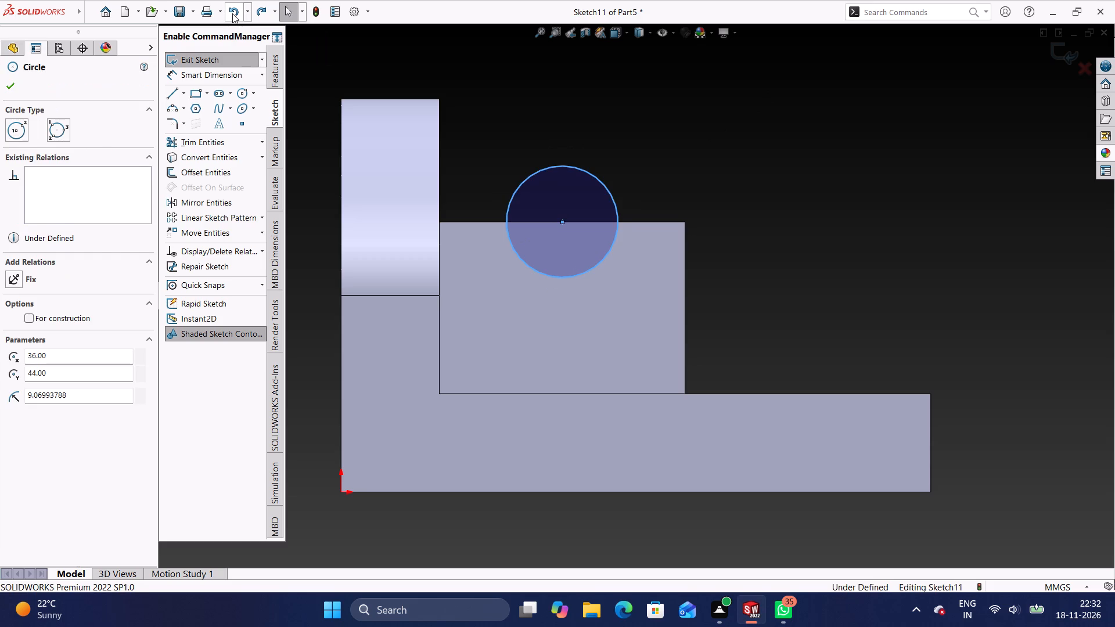
{"action": "left_click", "coordinate": [232, 13]}
{"action": "left_click", "coordinate": [232, 13]}
{"action": "left_click", "coordinate": [232, 13]}
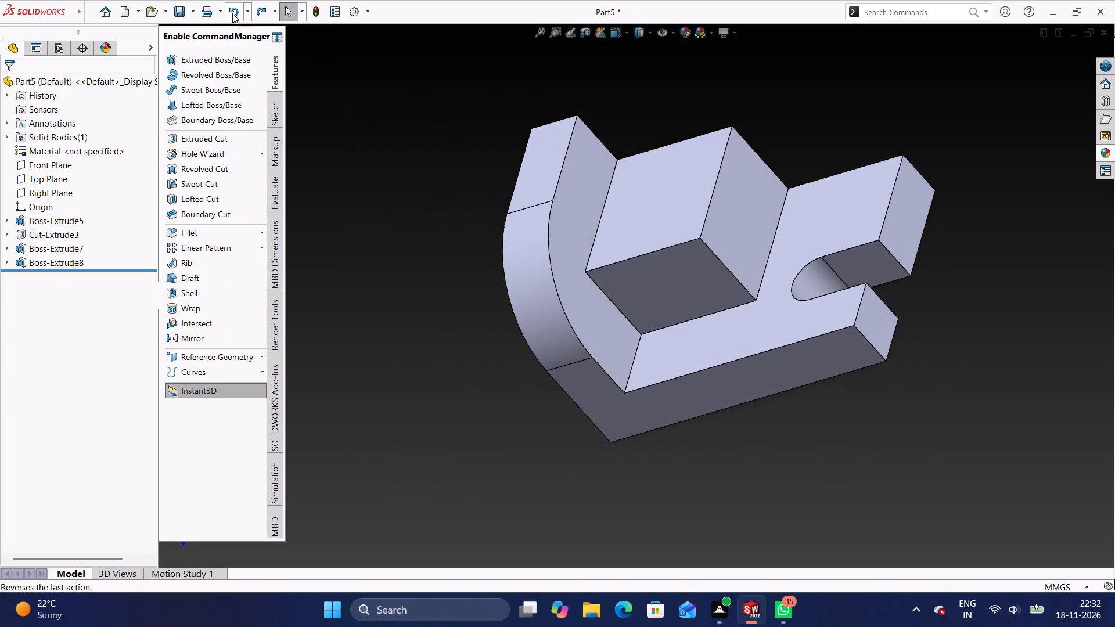
Undo the raised block, including its extrusion and the dimensioned rectangle sketch on the base's top face.
{"action": "left_click", "coordinate": [232, 13]}
{"action": "left_click", "coordinate": [232, 13]}
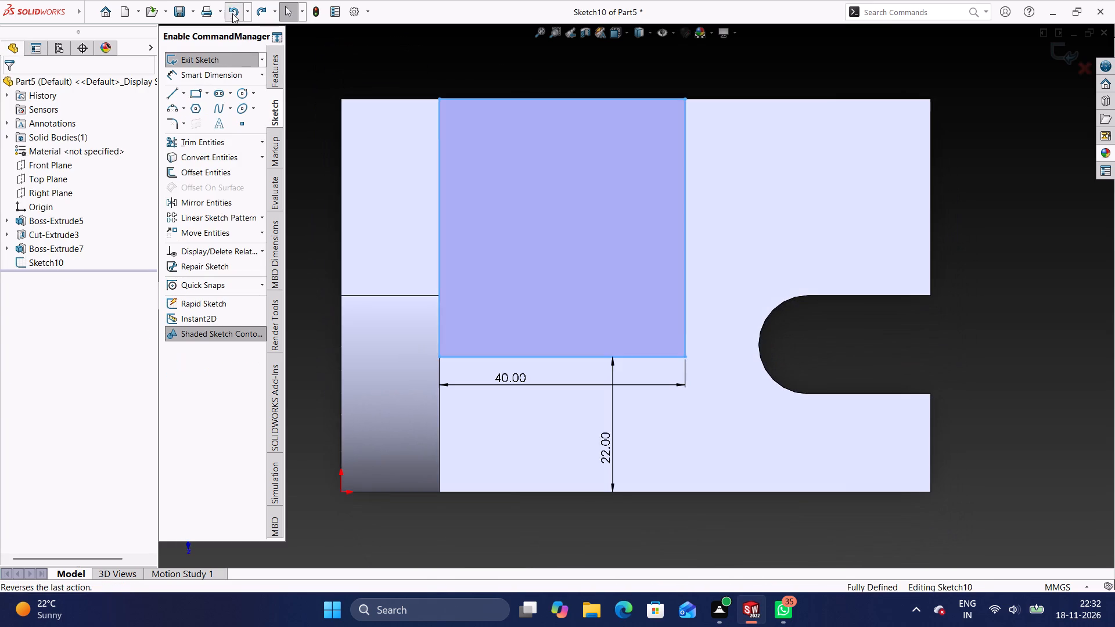
{"action": "left_click", "coordinate": [232, 13]}
{"action": "left_click", "coordinate": [232, 13]}
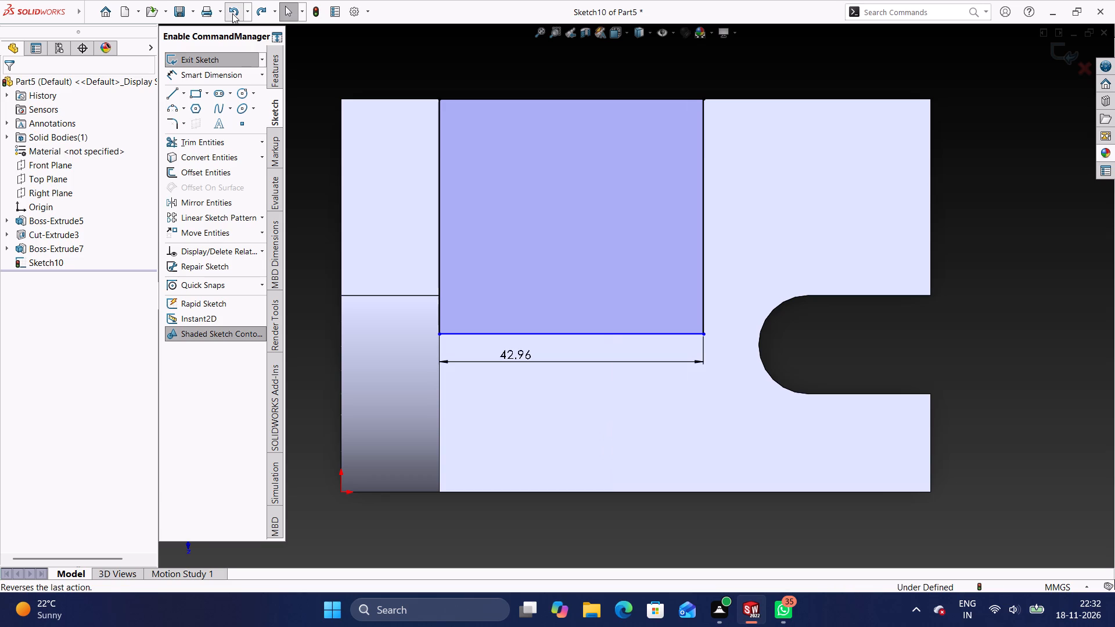
{"action": "left_click", "coordinate": [232, 13]}
{"action": "left_click", "coordinate": [232, 13]}
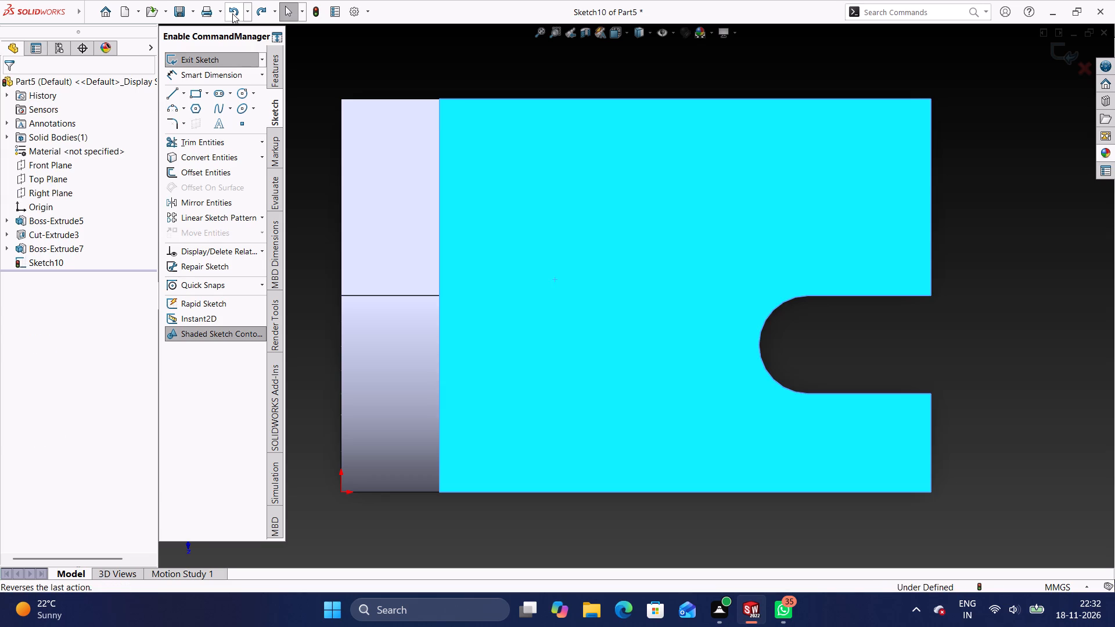
{"action": "left_click", "coordinate": [232, 13]}
{"action": "left_click", "coordinate": [232, 13]}
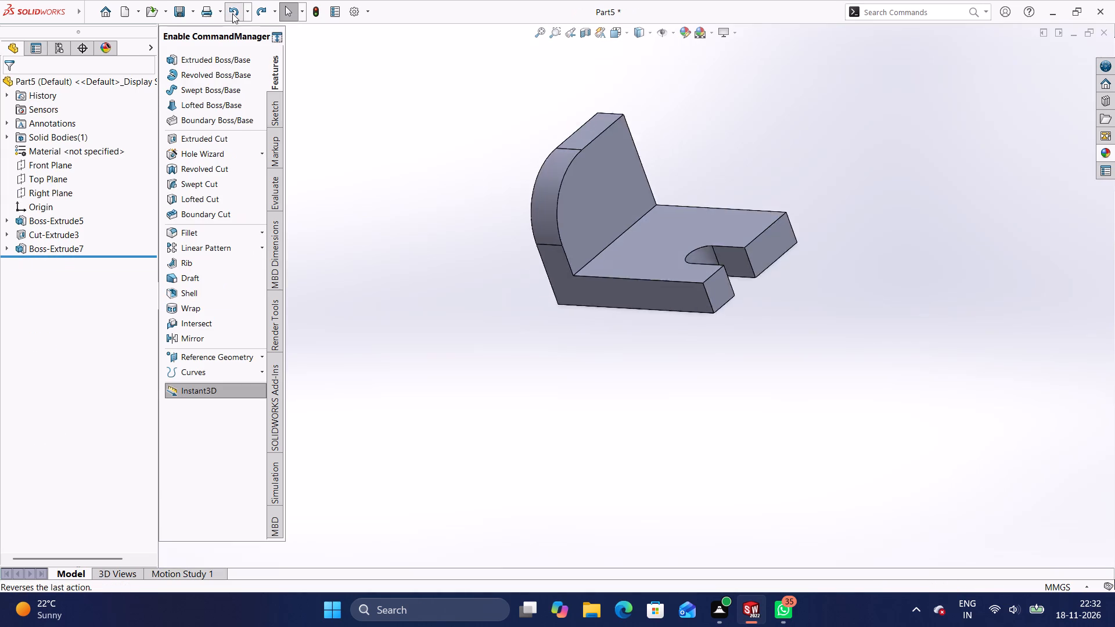
Undo the rounded end wall, including its extrusion, the R32 corner, the 64 mm square sketch and the slot's cut.
{"action": "left_click", "coordinate": [232, 13]}
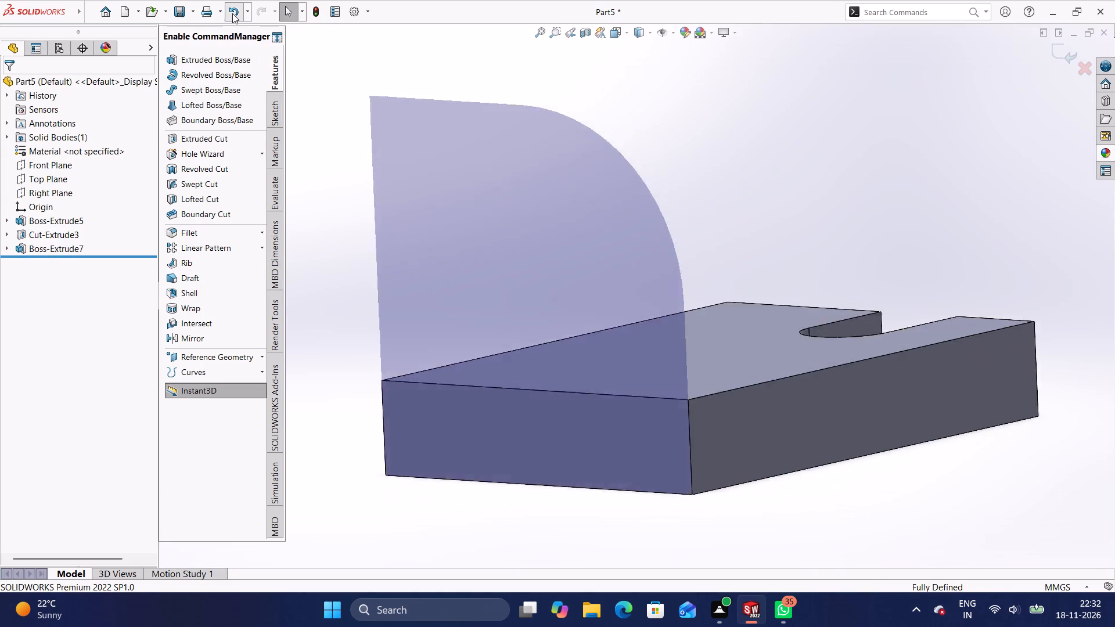
{"action": "left_click", "coordinate": [232, 13]}
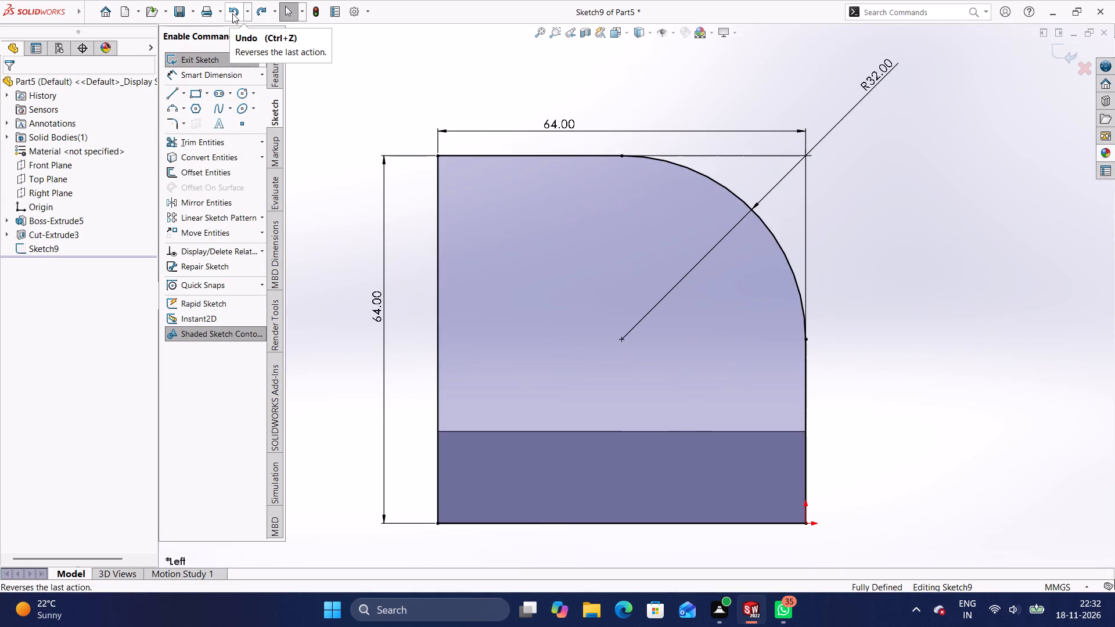
{"action": "left_click", "coordinate": [232, 13]}
{"action": "left_click", "coordinate": [232, 13]}
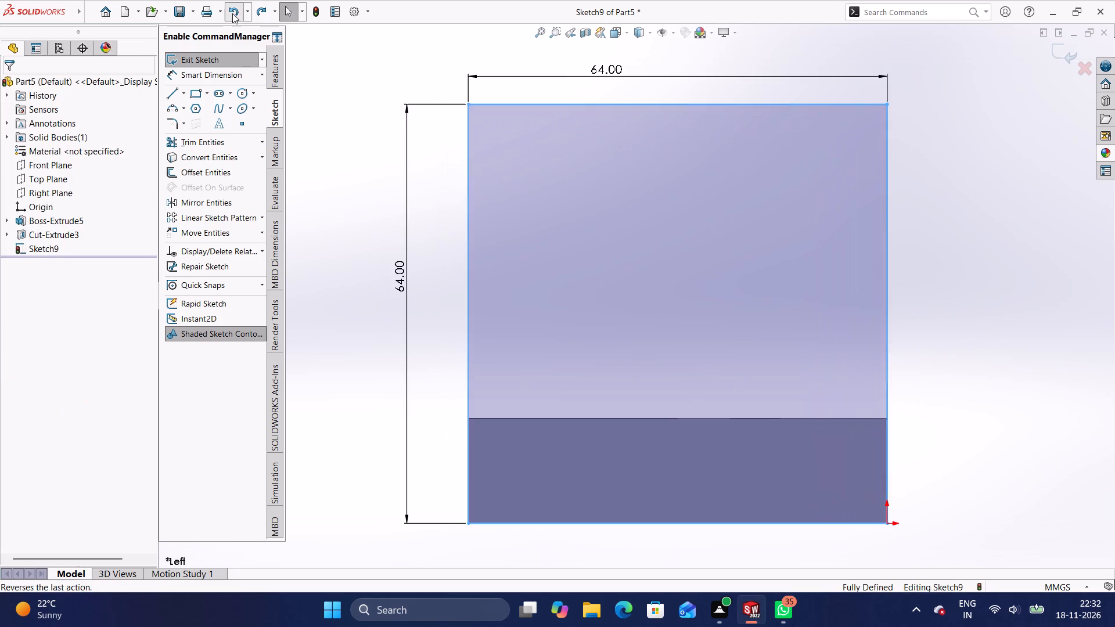
{"action": "left_click", "coordinate": [232, 13]}
{"action": "left_click", "coordinate": [232, 13]}
{"action": "left_click", "coordinate": [232, 13]}
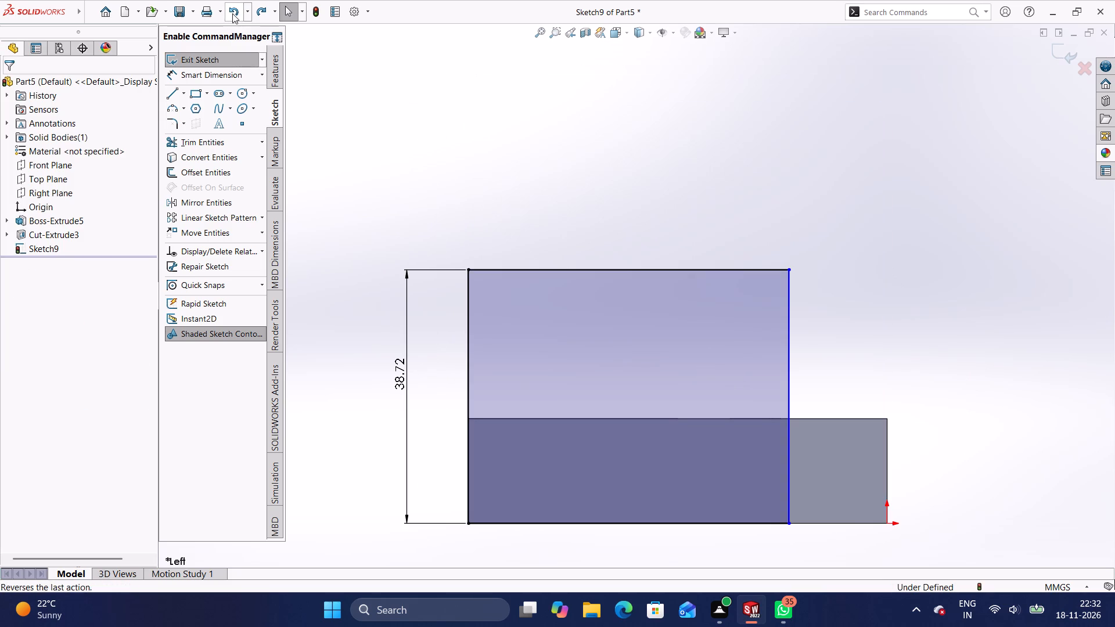
{"action": "left_click", "coordinate": [232, 13]}
{"action": "left_click", "coordinate": [232, 13]}
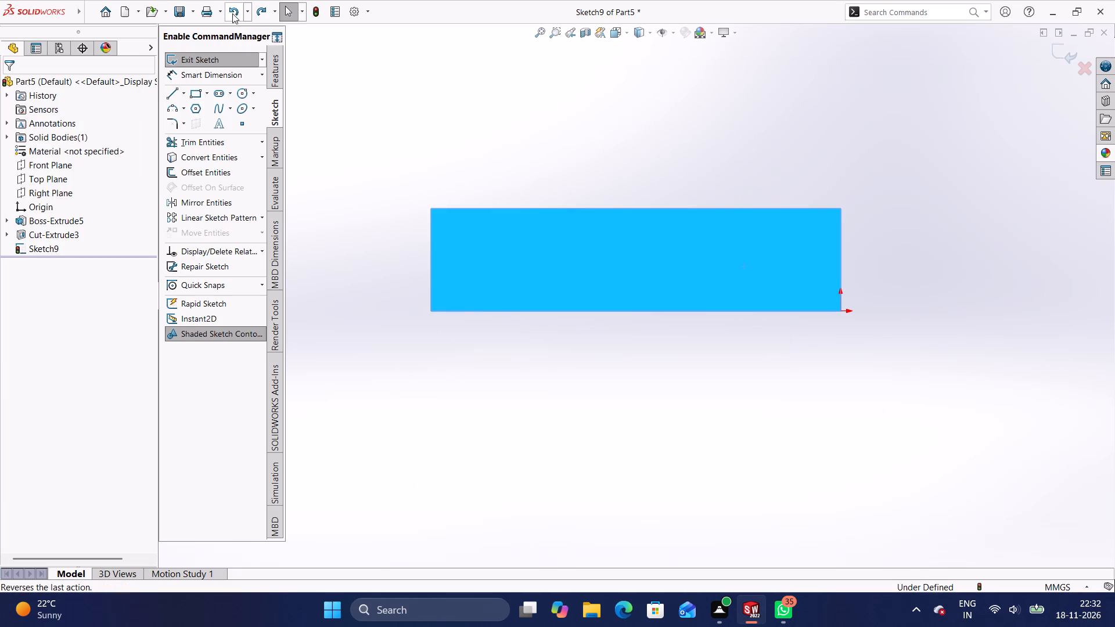
{"action": "left_click", "coordinate": [232, 13]}
{"action": "left_click", "coordinate": [232, 13]}
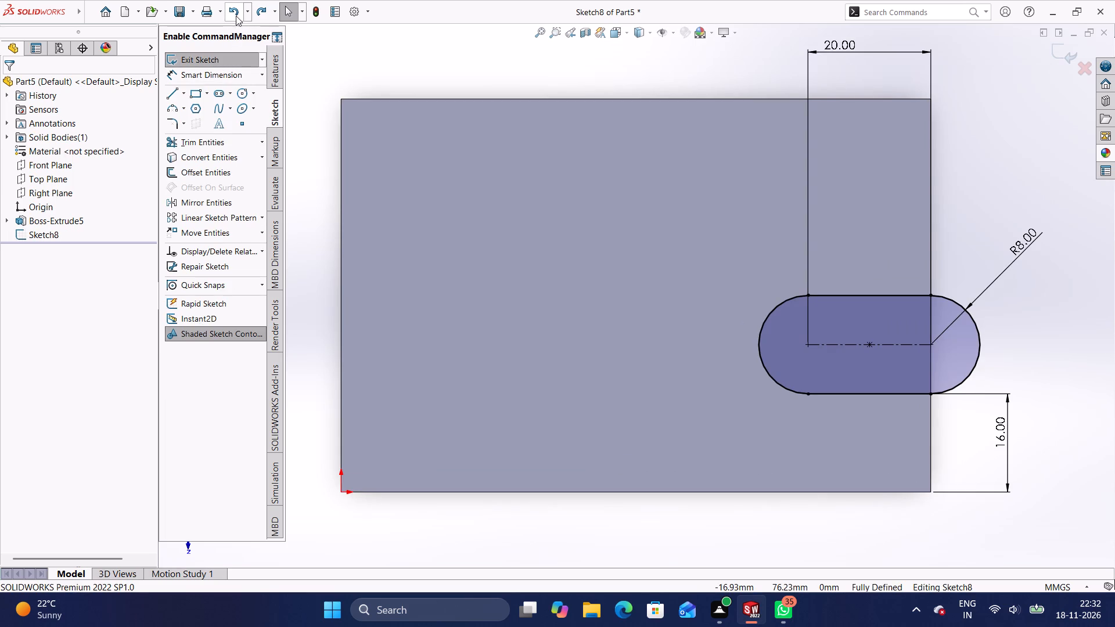
Undo the slot sketch on the base, including its 16 mm, R8 and 20 mm dimensions.
{"action": "left_click", "coordinate": [233, 12]}
{"action": "left_click", "coordinate": [233, 12]}
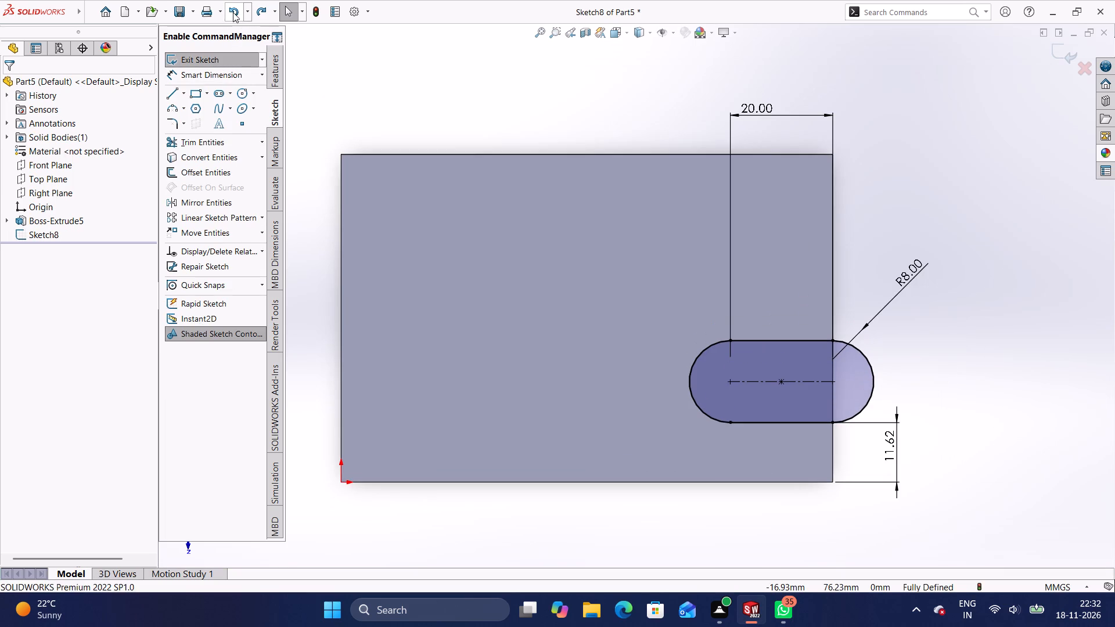
{"action": "left_click", "coordinate": [233, 12]}
{"action": "left_click", "coordinate": [233, 12]}
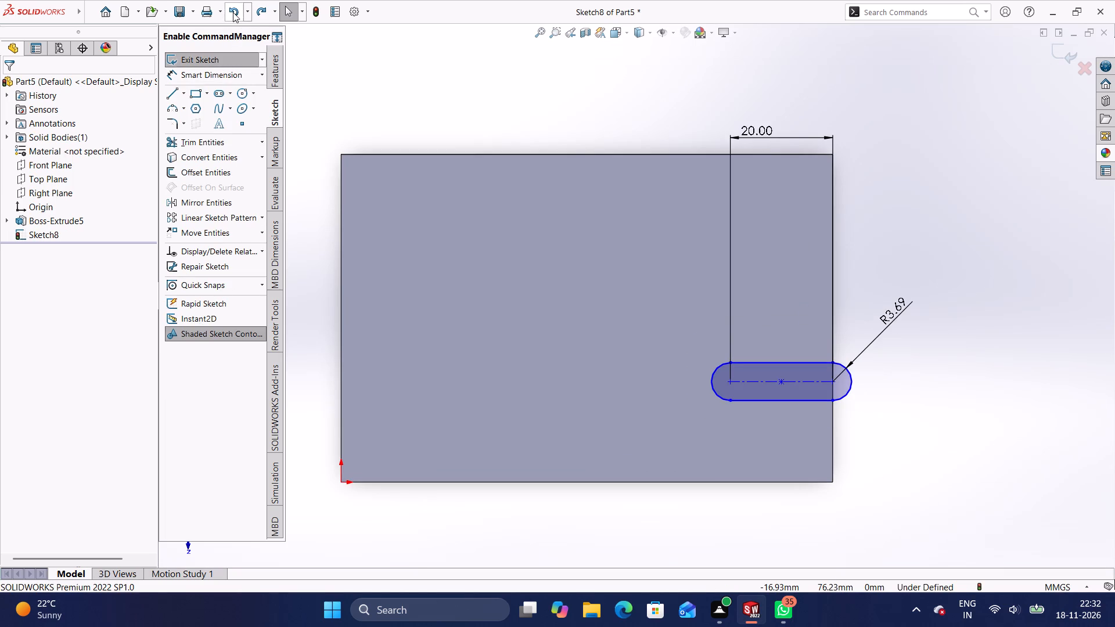
{"action": "left_click", "coordinate": [233, 12]}
{"action": "left_click", "coordinate": [233, 12]}
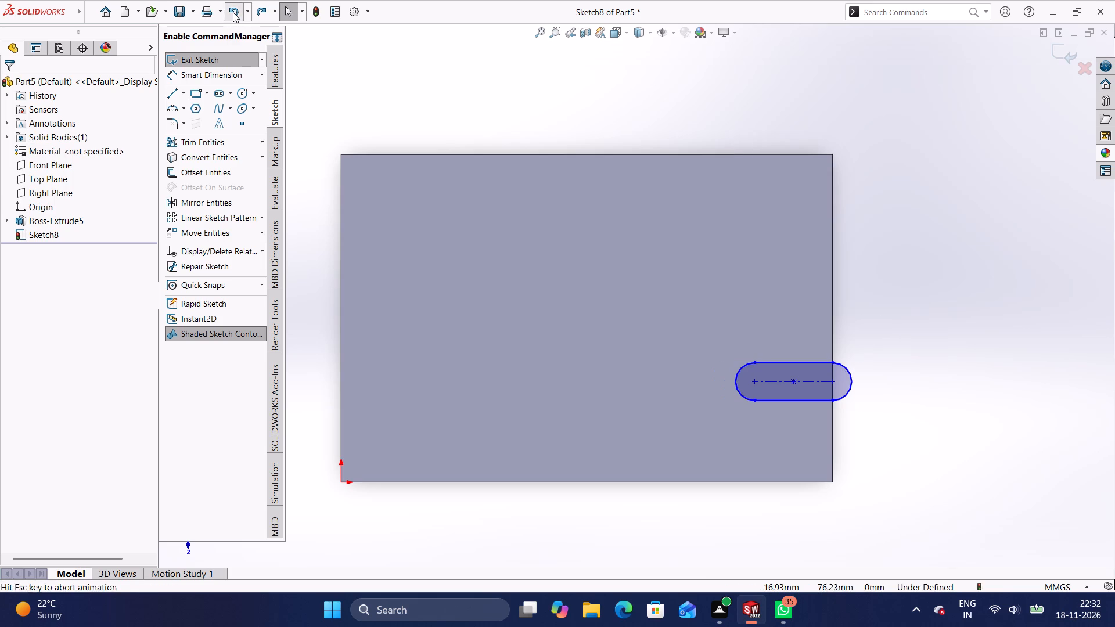
{"action": "left_click", "coordinate": [233, 12]}
{"action": "left_click", "coordinate": [233, 12]}
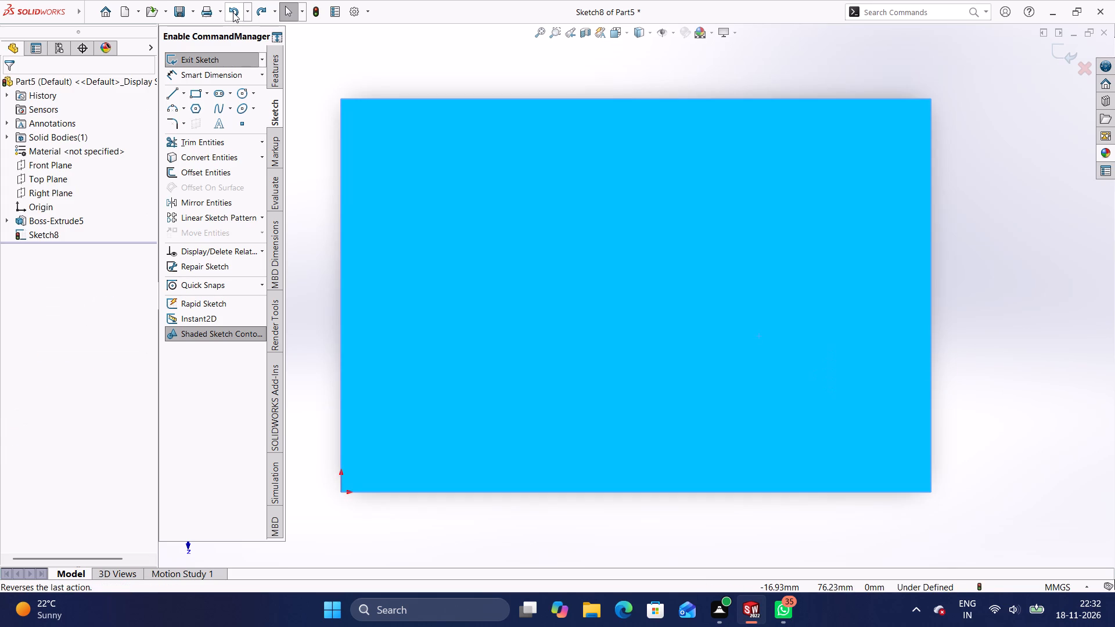
{"action": "left_click", "coordinate": [233, 12]}
{"action": "left_click", "coordinate": [233, 12]}
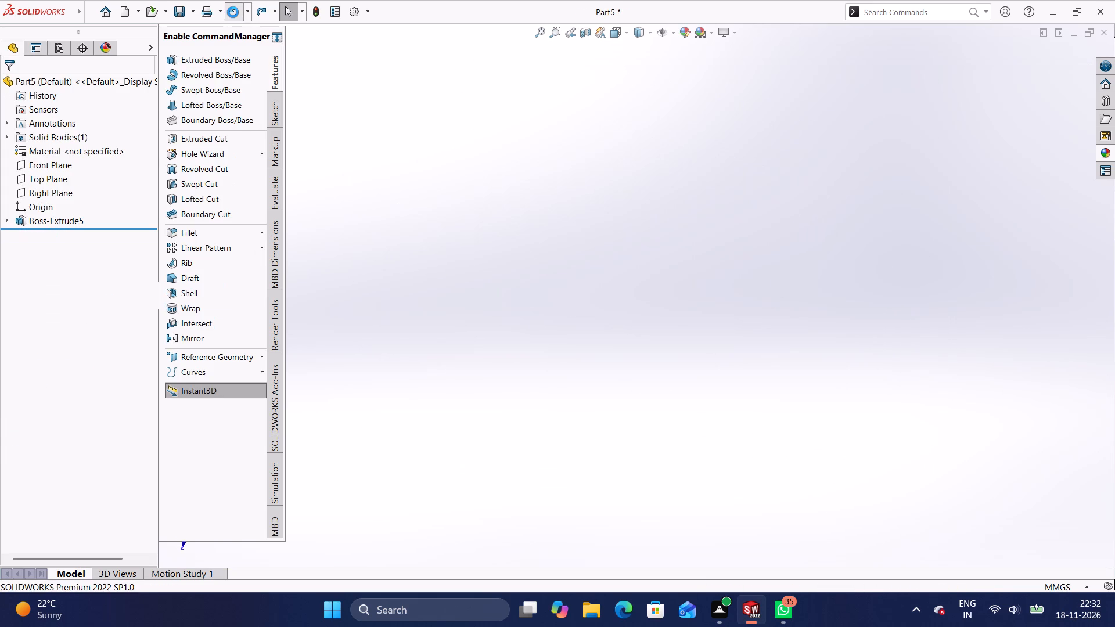
Undo the base extrusion and its dimensioned rectangle, back to the empty sketch on the Top Plane.
{"action": "left_click", "coordinate": [233, 12]}
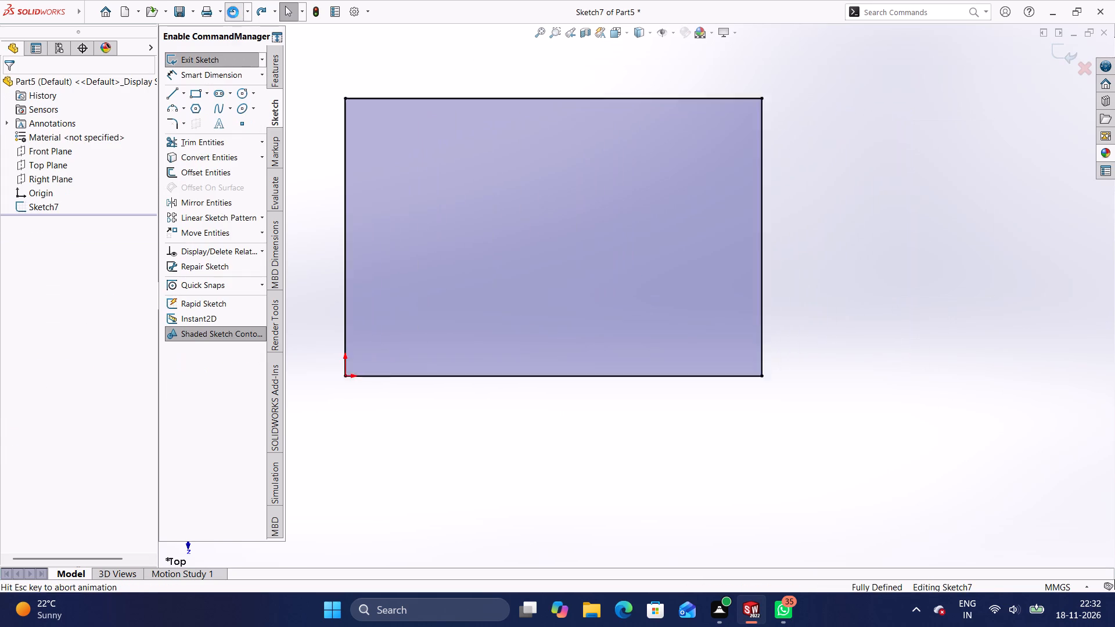
{"action": "left_click", "coordinate": [233, 12]}
{"action": "left_click", "coordinate": [233, 12]}
{"action": "left_click", "coordinate": [233, 12]}
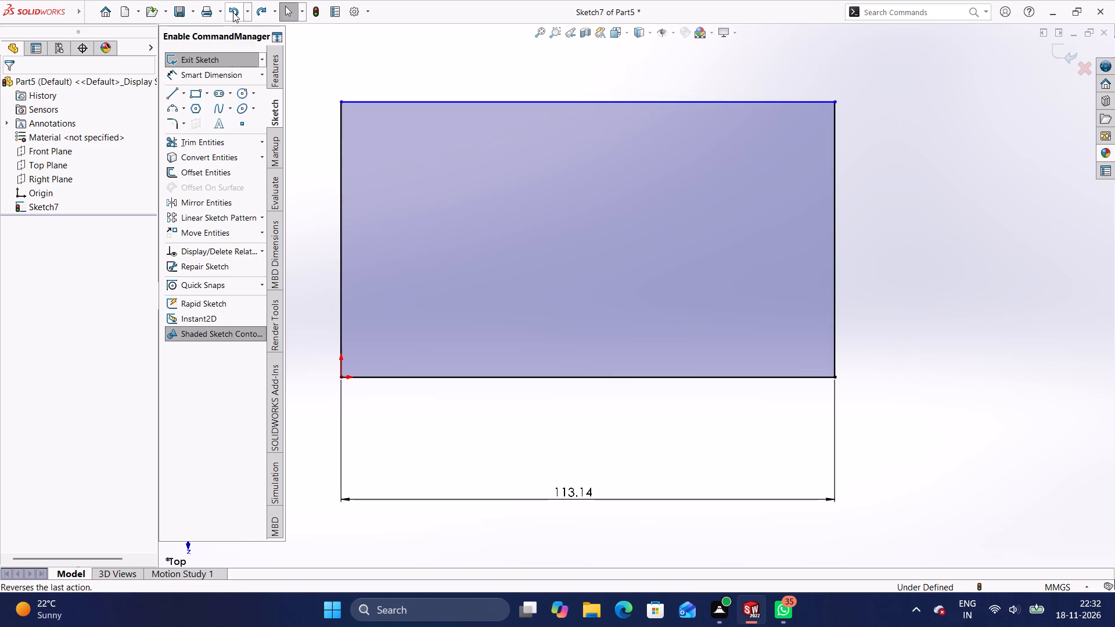
{"action": "left_click", "coordinate": [233, 12]}
{"action": "left_click", "coordinate": [233, 12]}
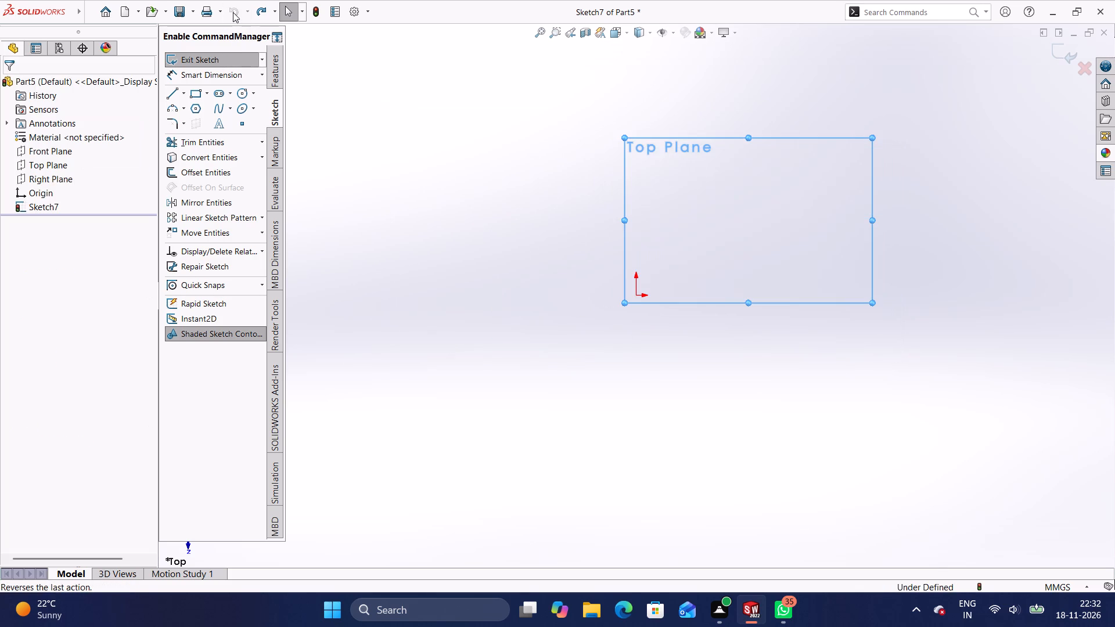
{"action": "left_click", "coordinate": [233, 12]}
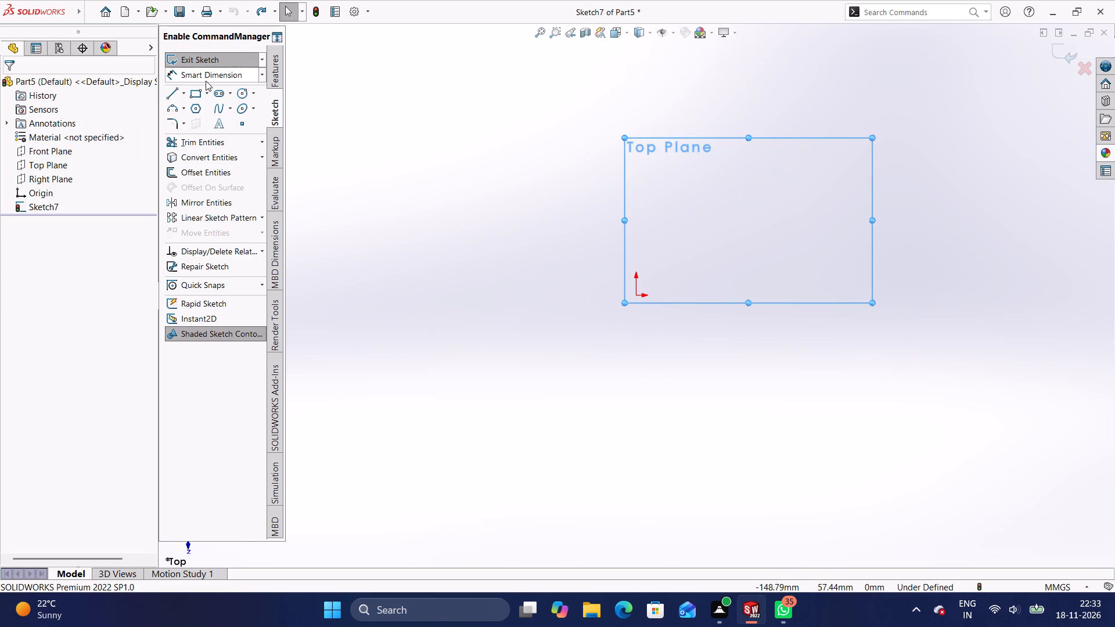
Sketch a corner rectangle about 101 x 70 mm on the Top Plane, starting at the origin.
{"action": "left_click", "coordinate": [197, 93]}
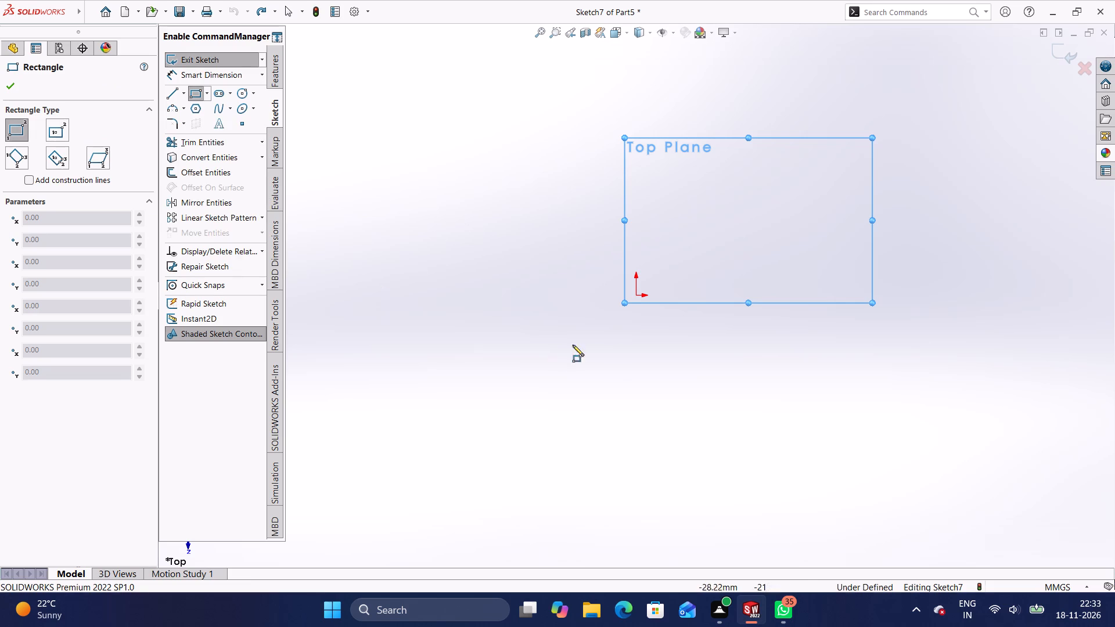
{"action": "left_click", "coordinate": [635, 295]}
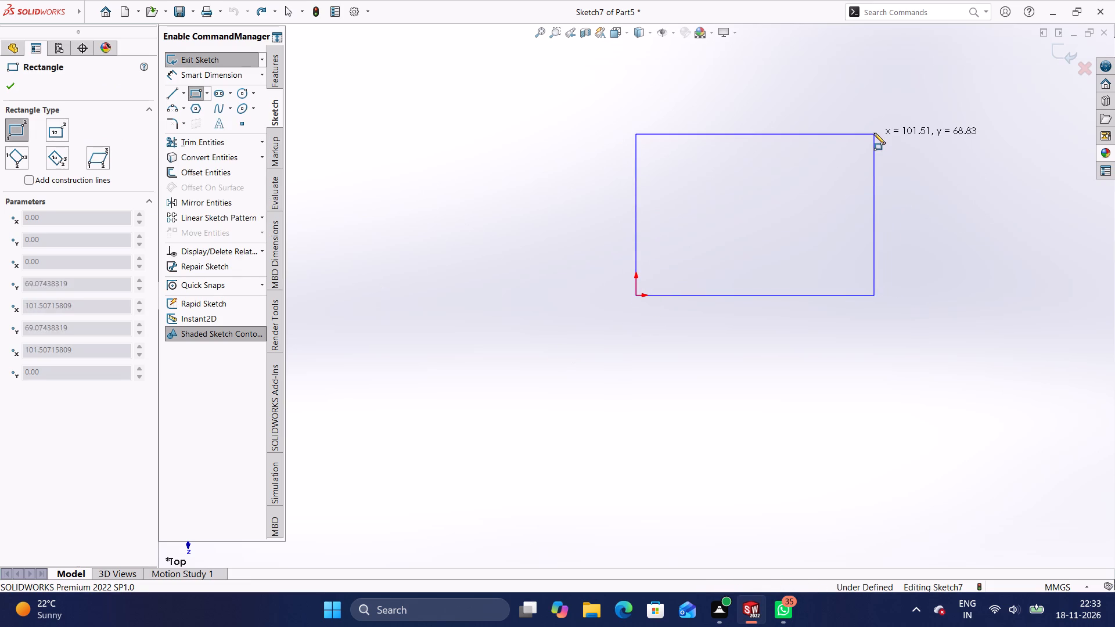
{"action": "left_click", "coordinate": [873, 131]}
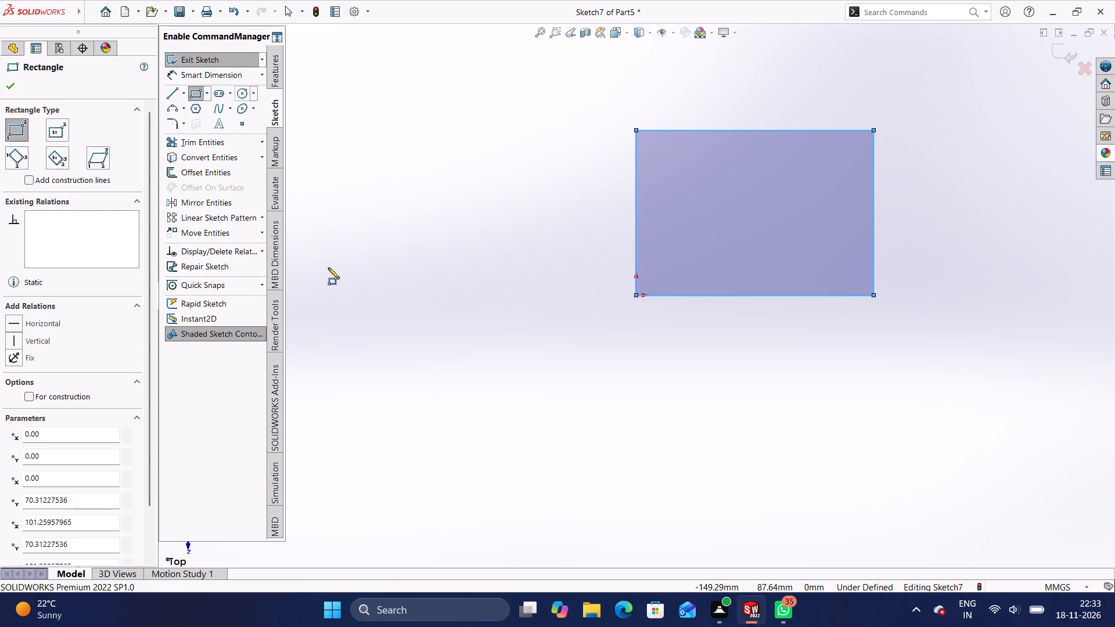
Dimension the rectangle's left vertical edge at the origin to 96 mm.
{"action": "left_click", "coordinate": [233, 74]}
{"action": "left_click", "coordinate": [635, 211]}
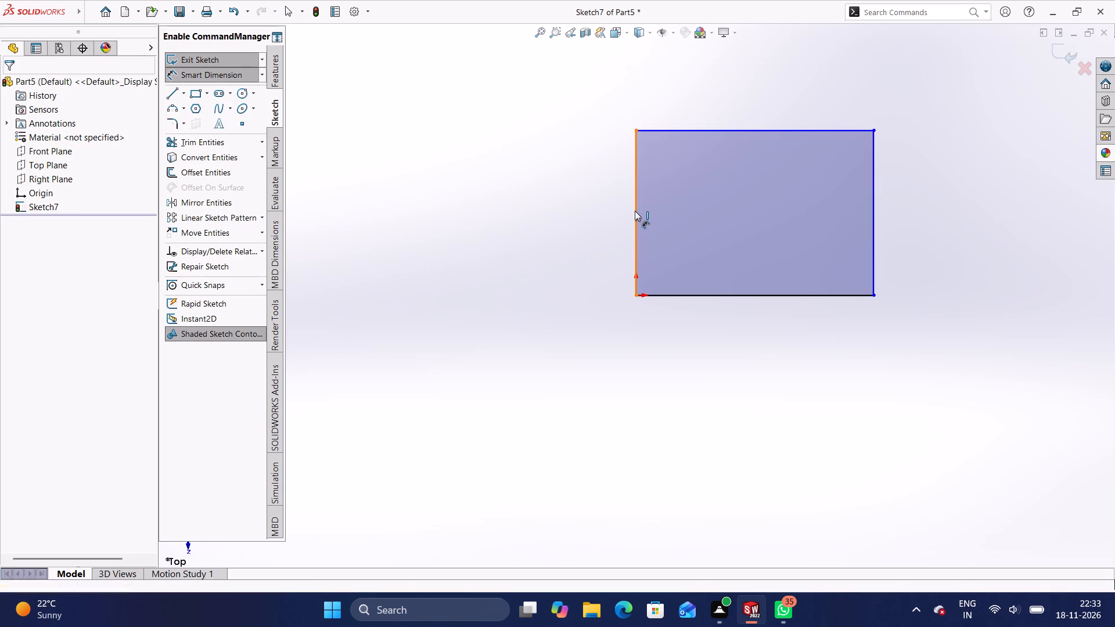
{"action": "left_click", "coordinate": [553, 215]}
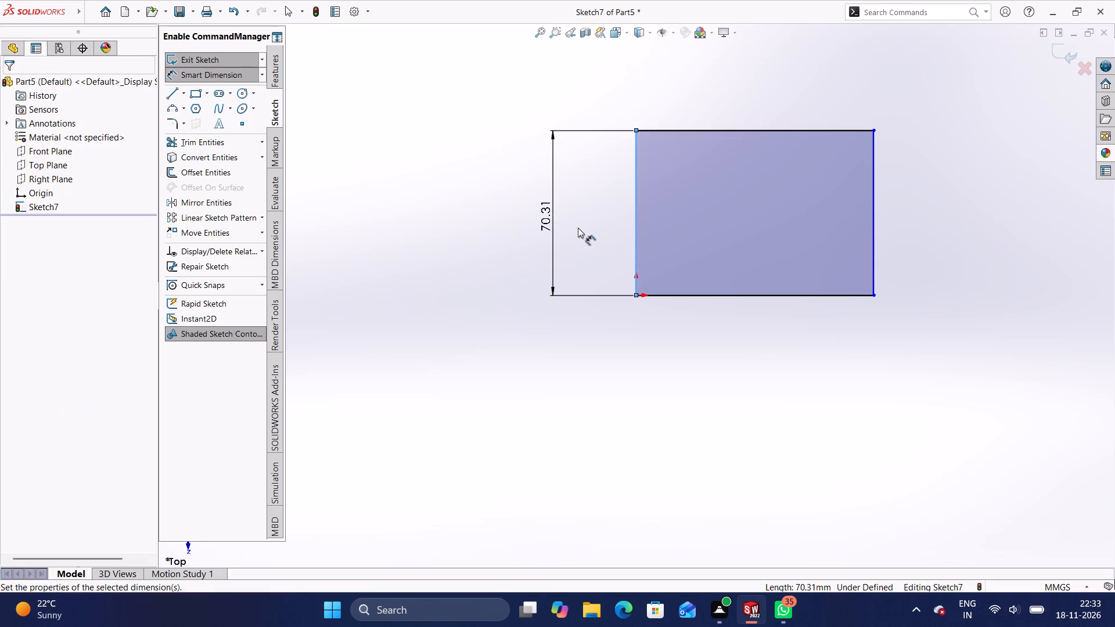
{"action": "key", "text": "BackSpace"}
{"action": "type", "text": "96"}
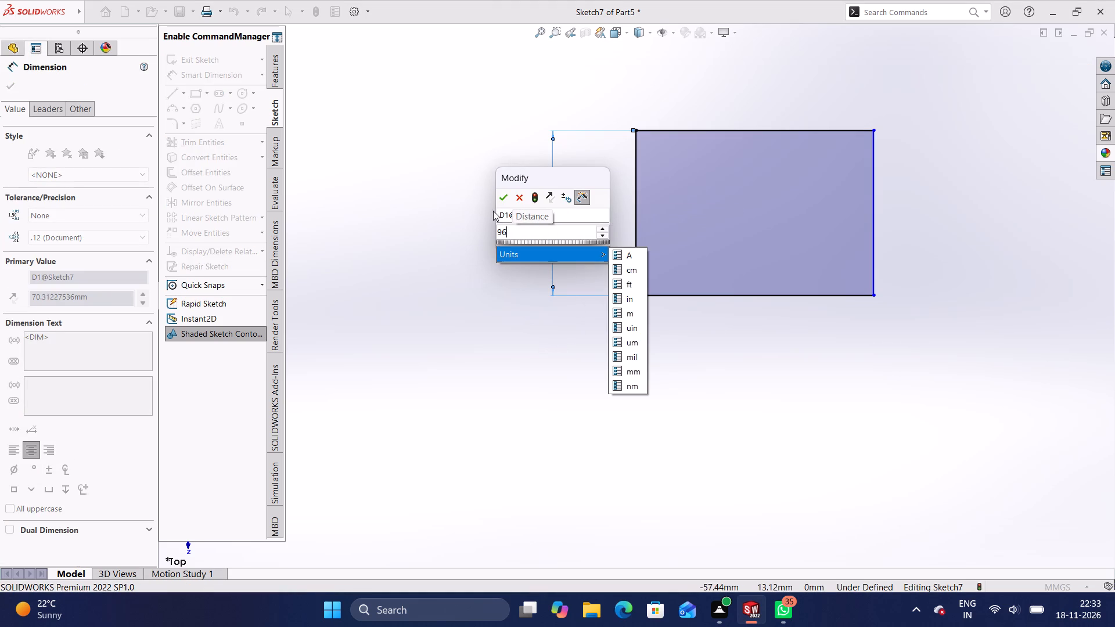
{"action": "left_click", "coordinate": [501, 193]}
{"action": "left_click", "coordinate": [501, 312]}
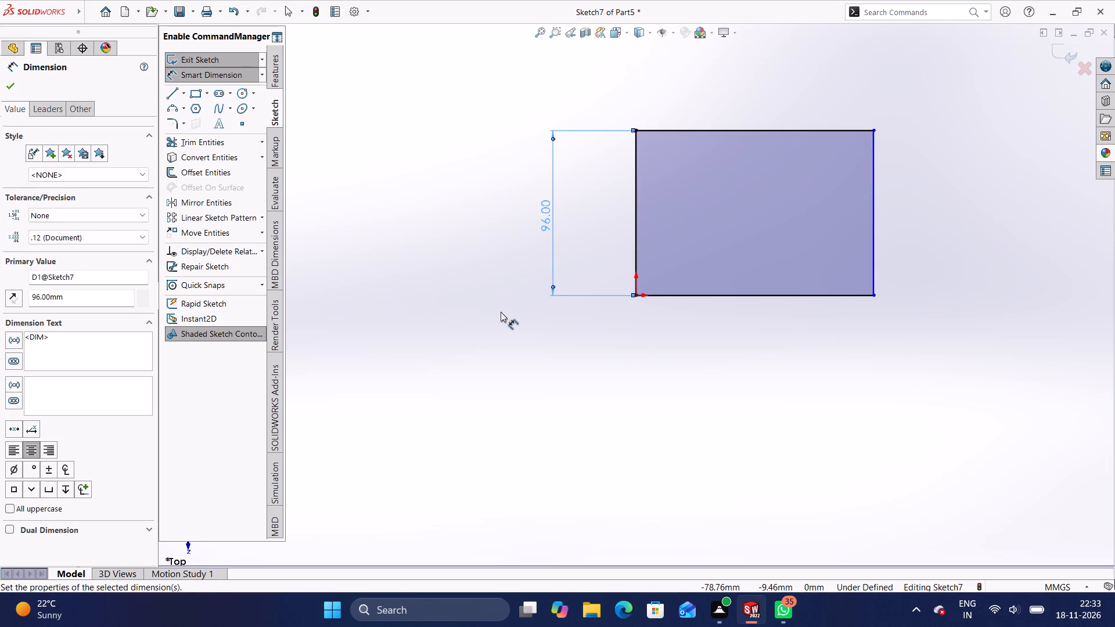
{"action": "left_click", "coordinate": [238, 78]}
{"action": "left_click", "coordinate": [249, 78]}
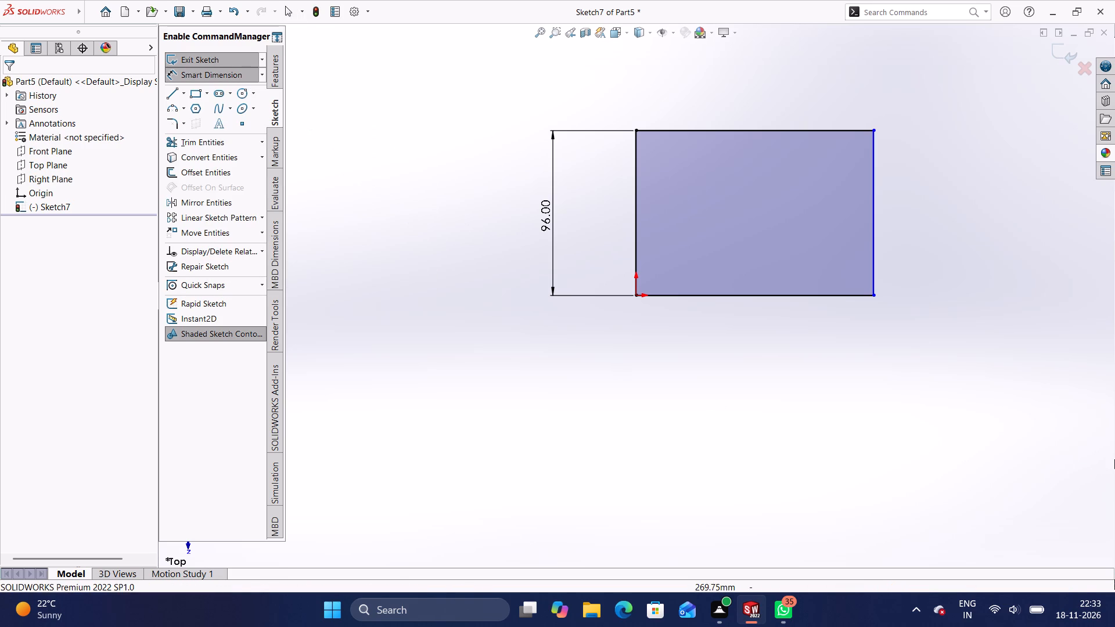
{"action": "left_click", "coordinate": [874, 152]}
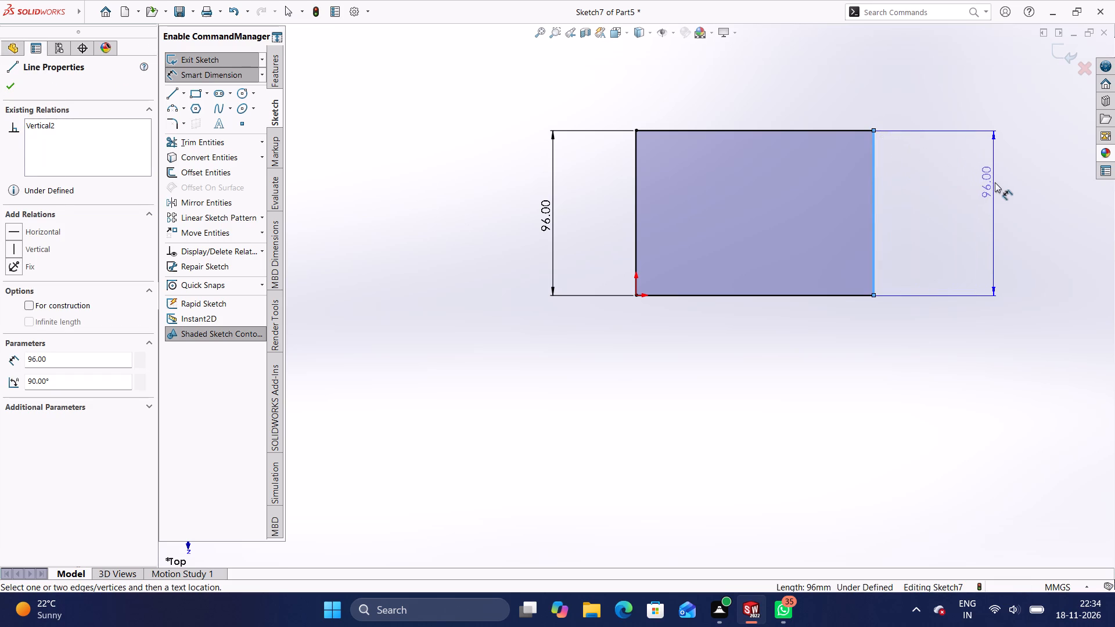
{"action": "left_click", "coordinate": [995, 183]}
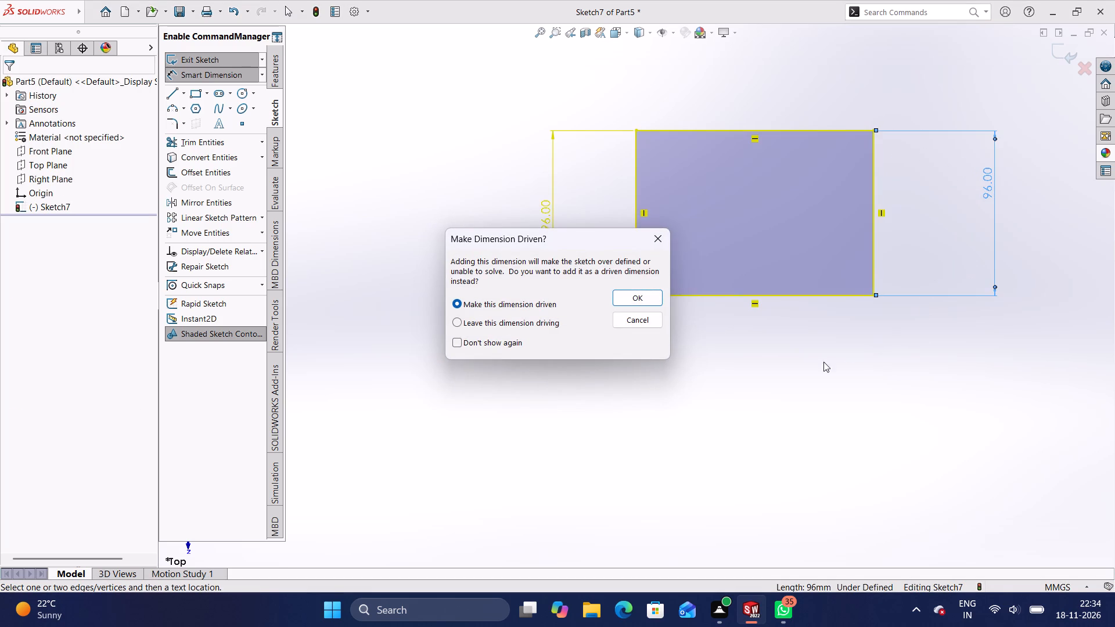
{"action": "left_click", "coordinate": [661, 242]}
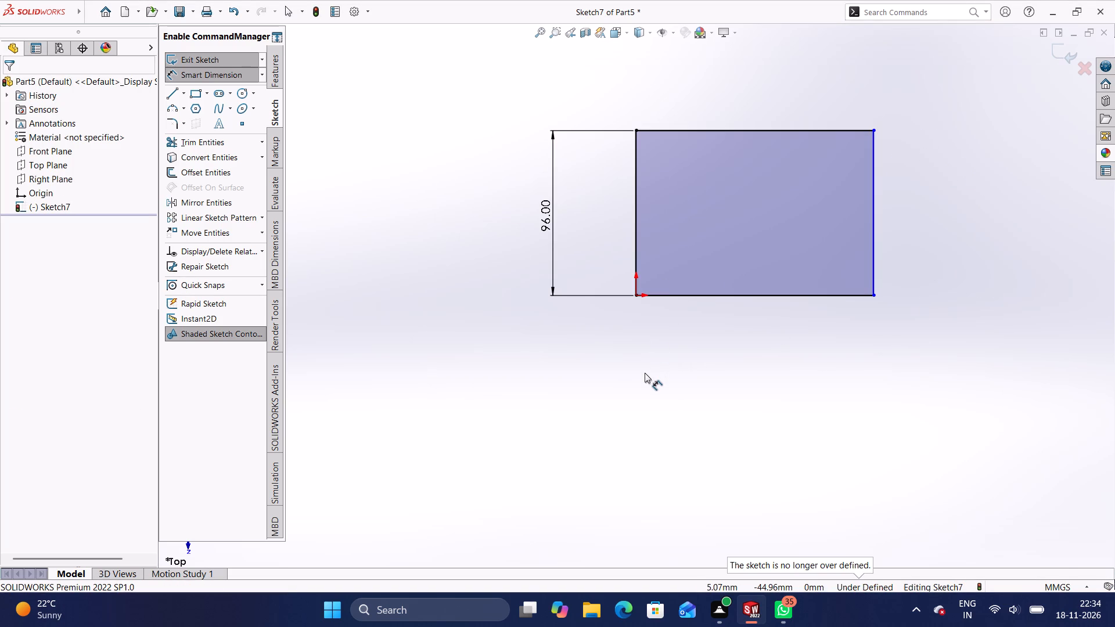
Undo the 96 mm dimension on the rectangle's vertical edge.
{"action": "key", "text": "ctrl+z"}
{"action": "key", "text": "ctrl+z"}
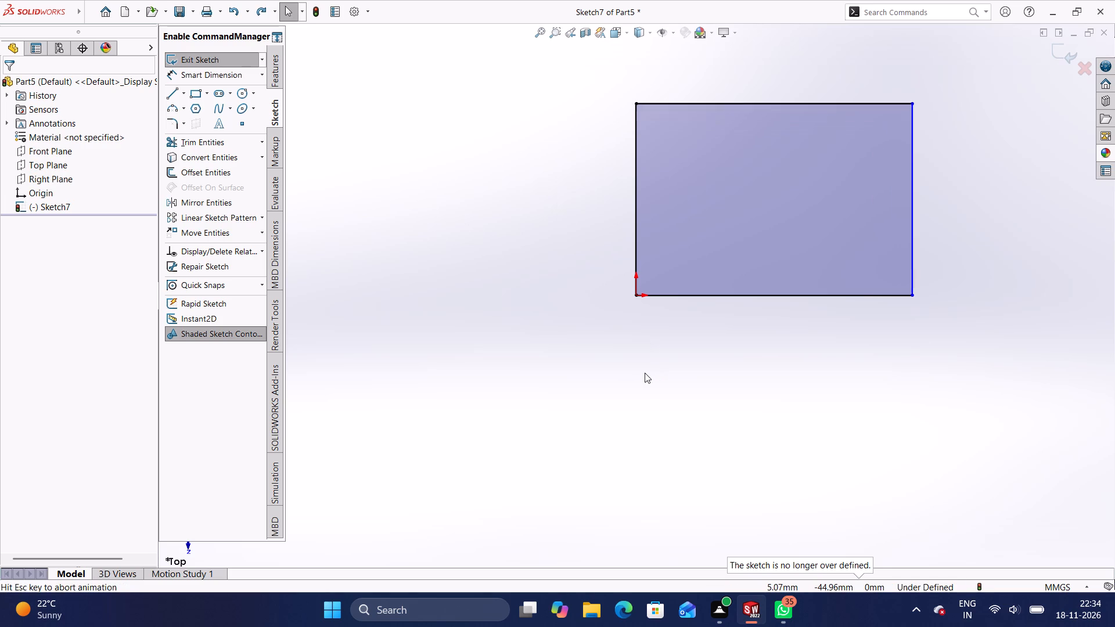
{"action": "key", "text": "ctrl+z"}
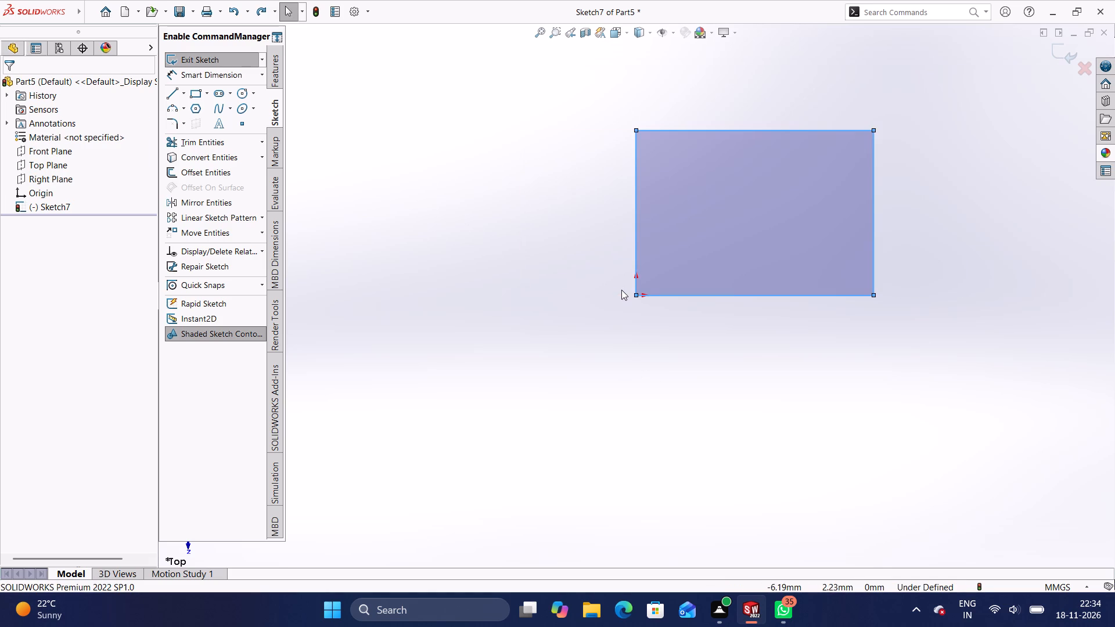
Dimension the rectangle's bottom horizontal edge to 96 mm.
{"action": "left_click", "coordinate": [246, 75]}
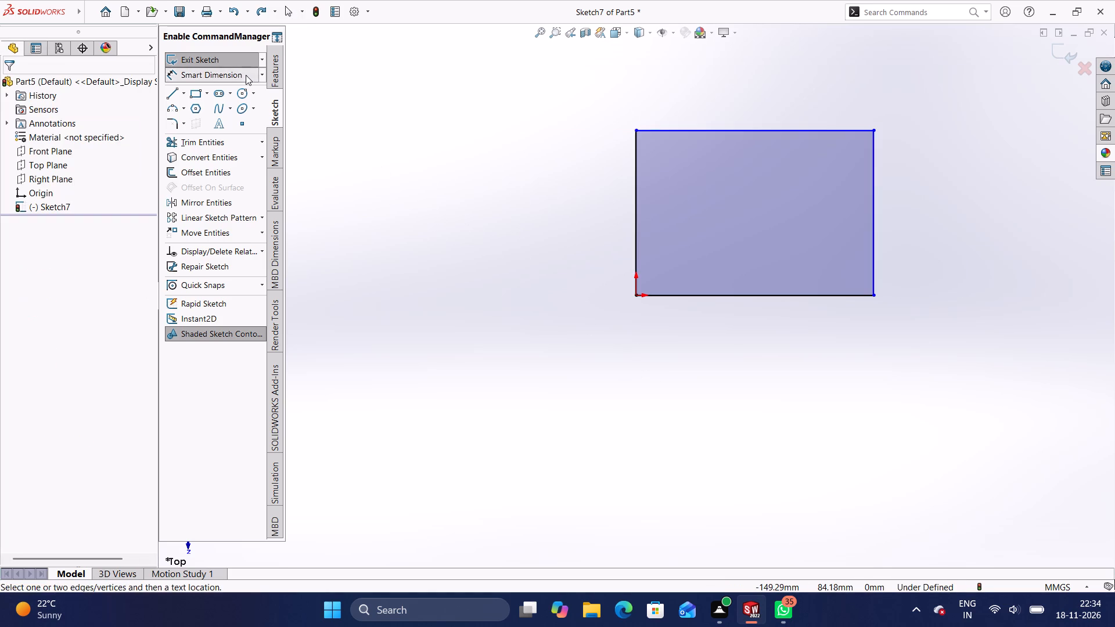
{"action": "left_click", "coordinate": [711, 294]}
{"action": "left_click", "coordinate": [717, 395]}
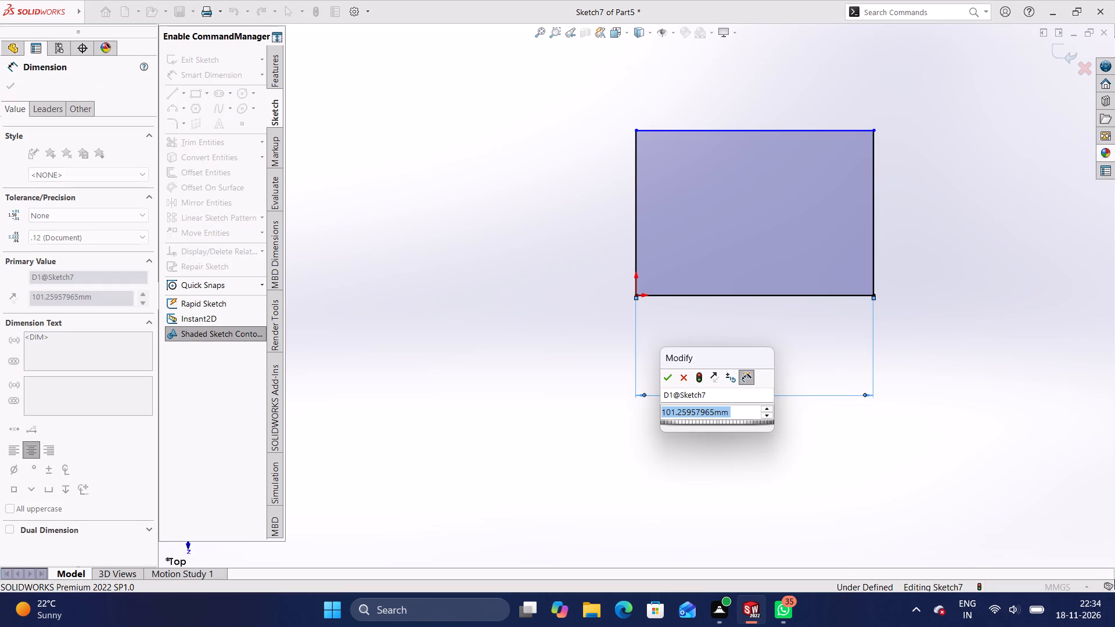
{"action": "key", "text": "BackSpace"}
{"action": "type", "text": "96"}
{"action": "key", "text": "Return"}
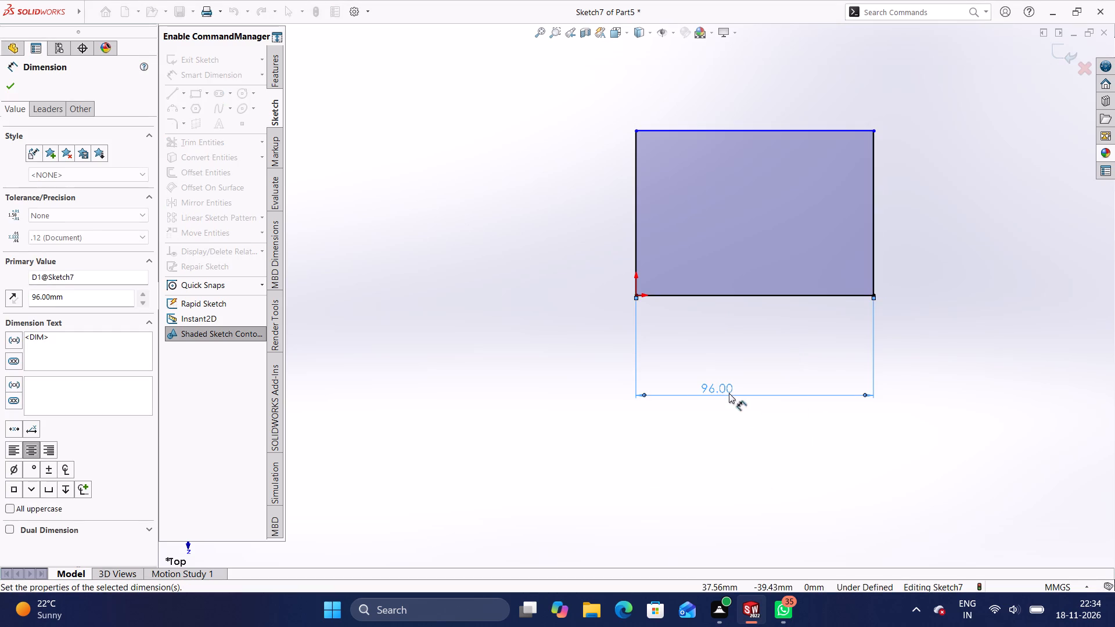
{"action": "left_click", "coordinate": [758, 420]}
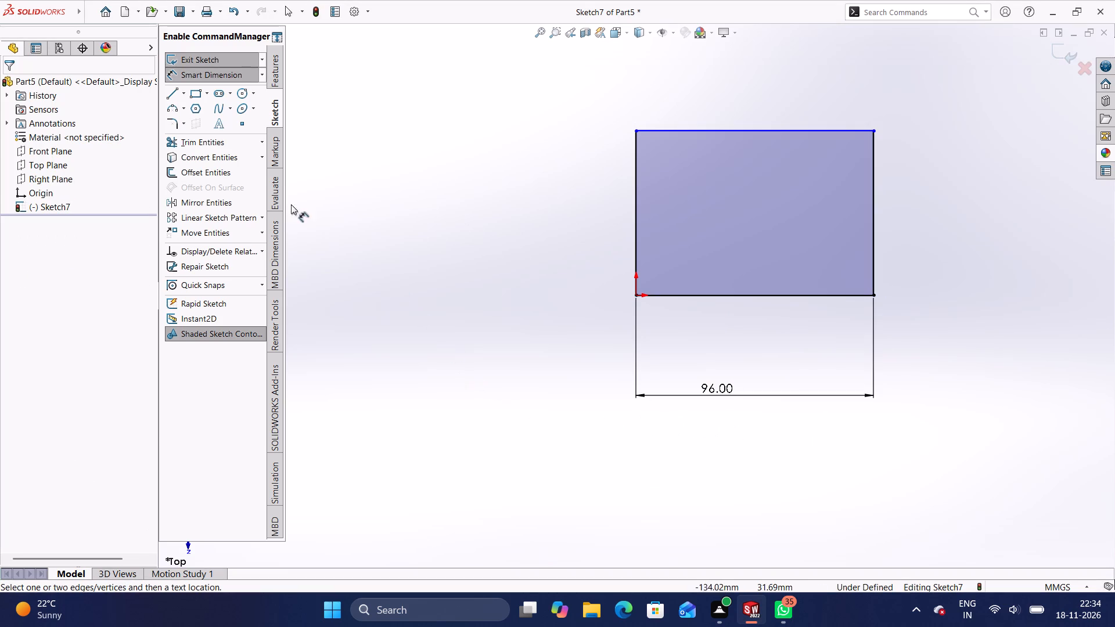
Dimension the rectangle's right vertical edge to 64 mm.
{"action": "left_click", "coordinate": [236, 76]}
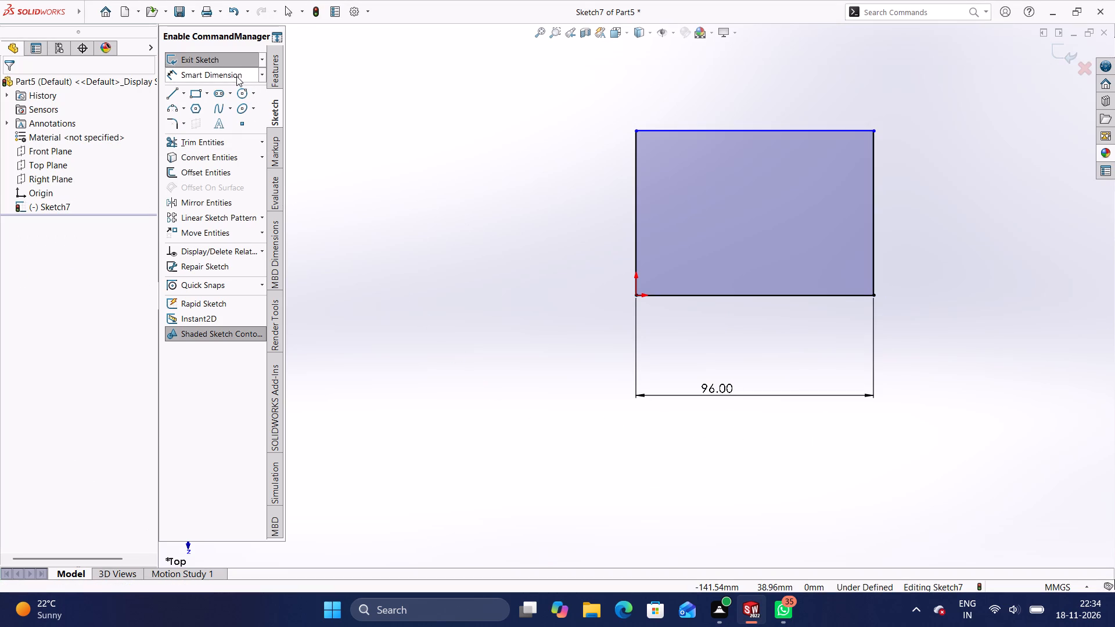
{"action": "left_click", "coordinate": [221, 74]}
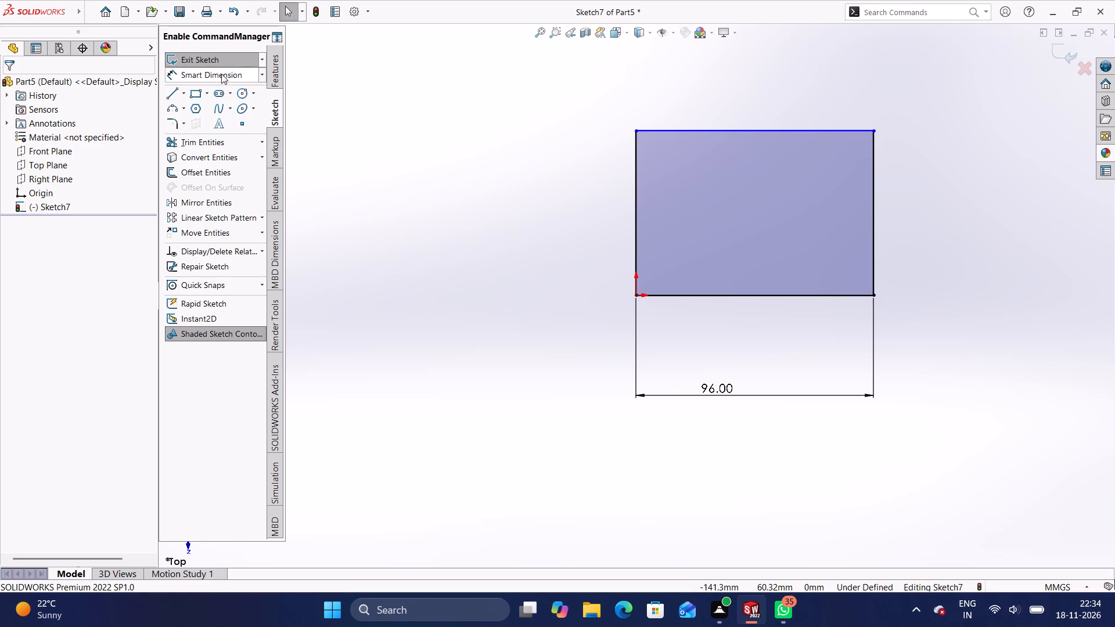
{"action": "left_click", "coordinate": [872, 212]}
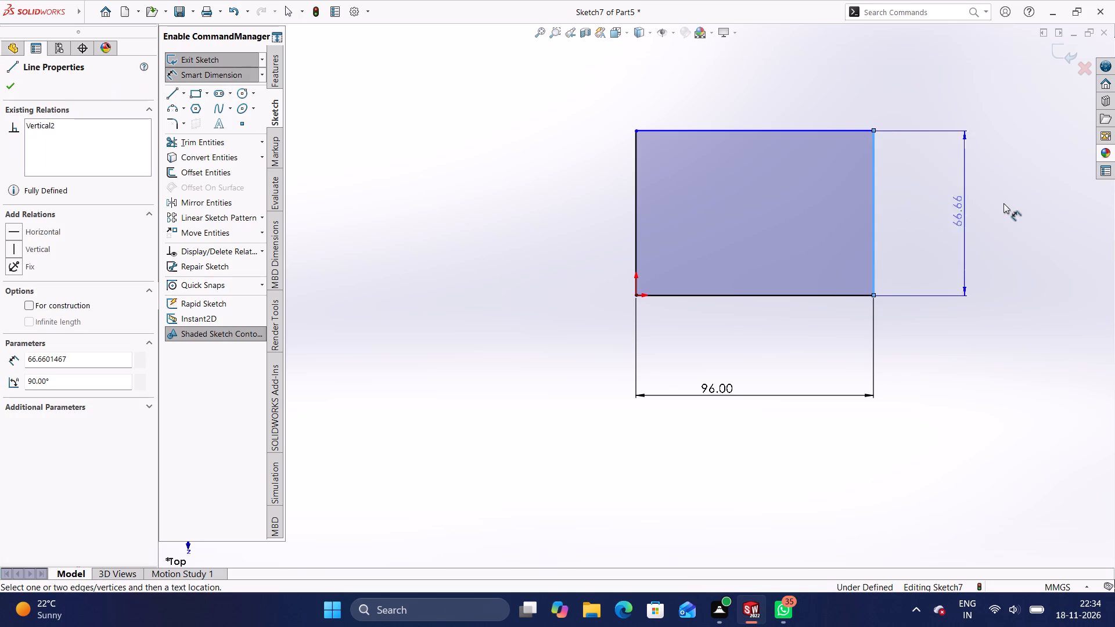
{"action": "left_click", "coordinate": [1003, 202]}
{"action": "key", "text": "BackSpace"}
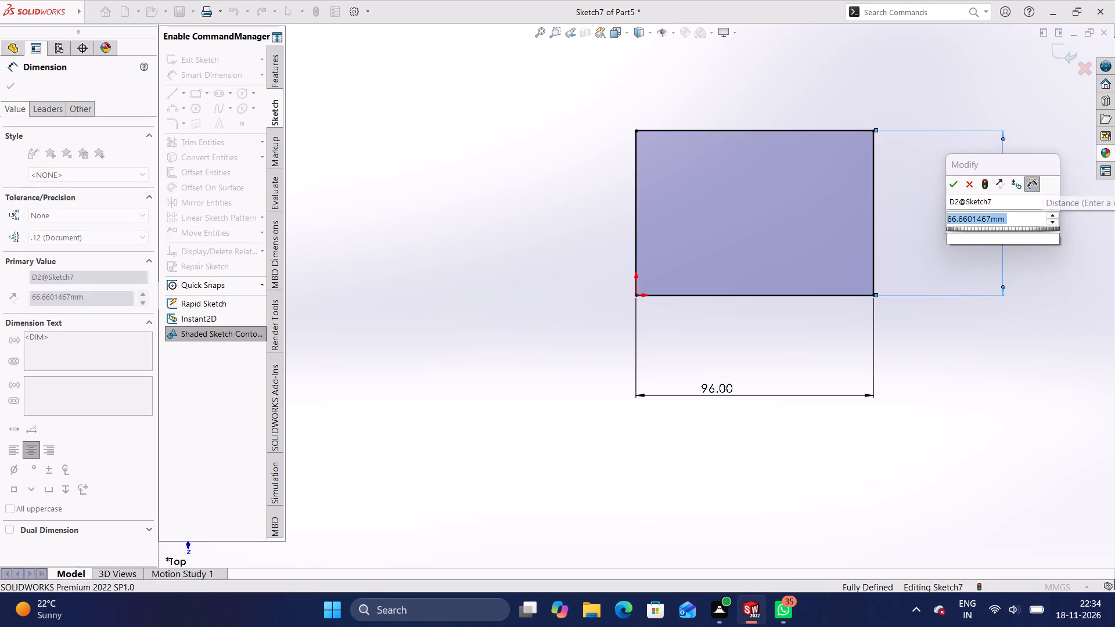
{"action": "type", "text": "64"}
{"action": "key", "text": "Return"}
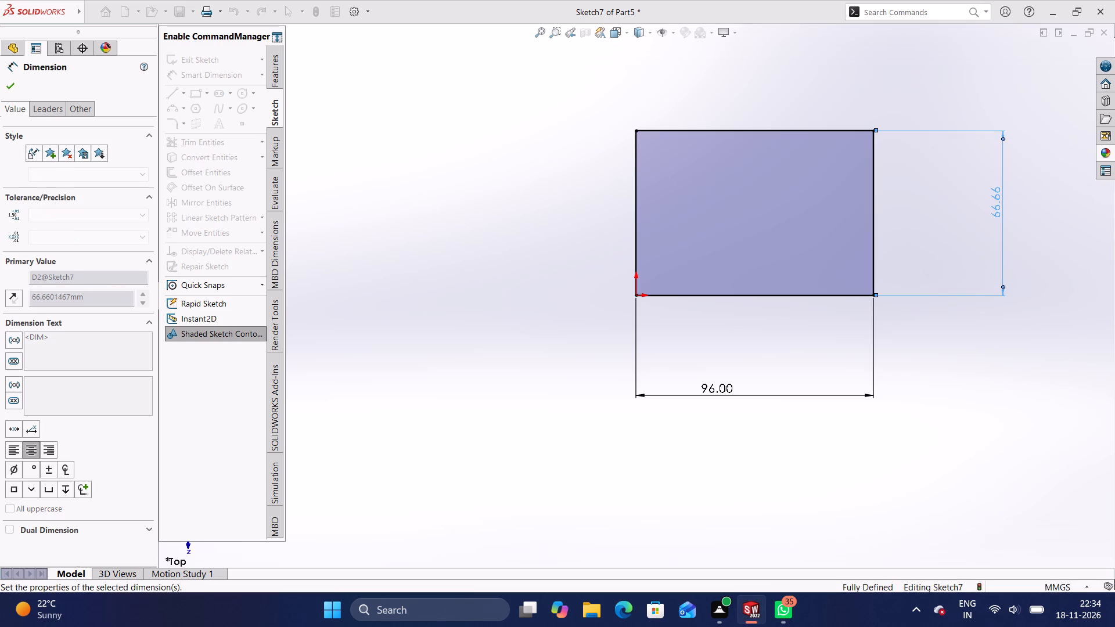
{"action": "left_click", "coordinate": [1060, 266]}
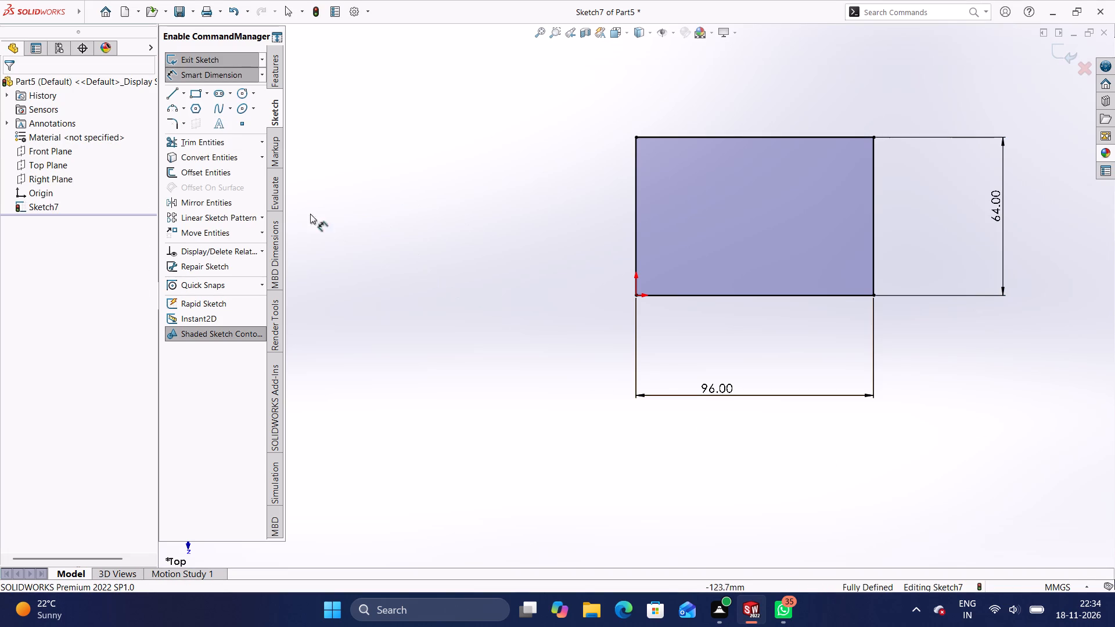
Extrude the 96 x 64 mm rectangle upward as a blind boss 16 mm deep.
{"action": "left_click", "coordinate": [274, 79]}
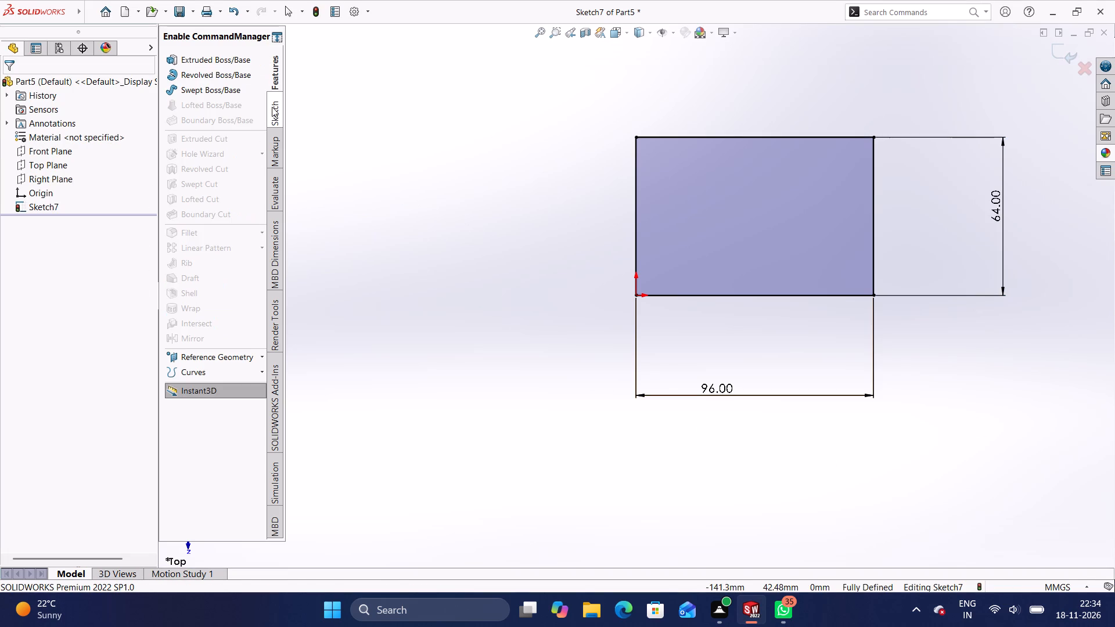
{"action": "left_click", "coordinate": [240, 58]}
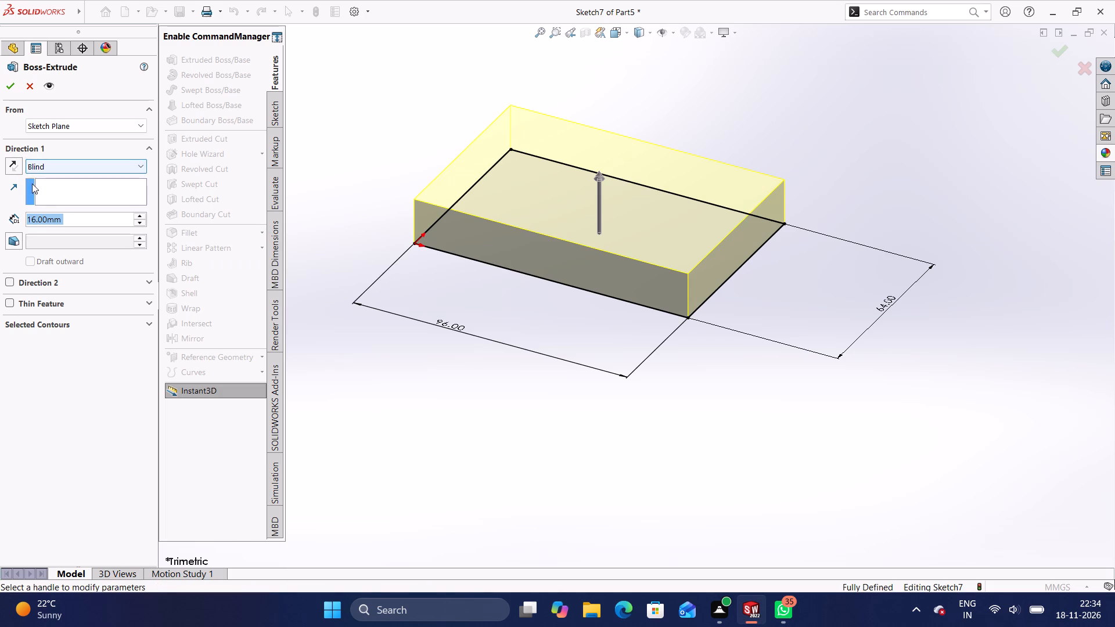
{"action": "left_click", "coordinate": [11, 92]}
{"action": "left_click", "coordinate": [368, 225]}
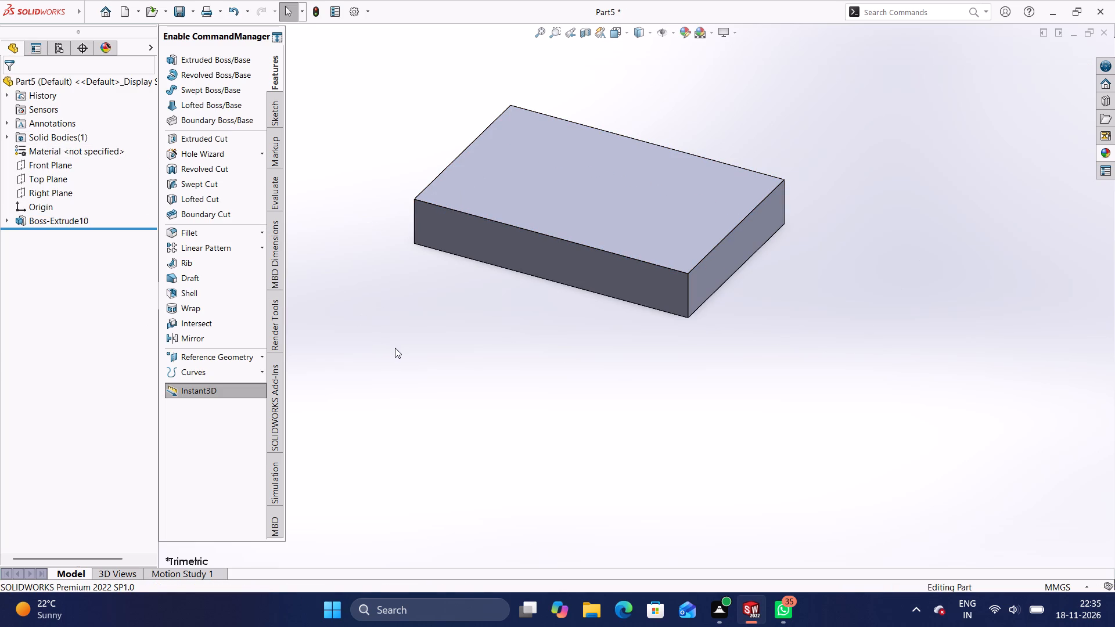
On the block's top face, sketch a horizontal straight slot about 15.5 mm between centres and 5.5 mm wide, with one centre on the right edge.
{"action": "left_click", "coordinate": [569, 206]}
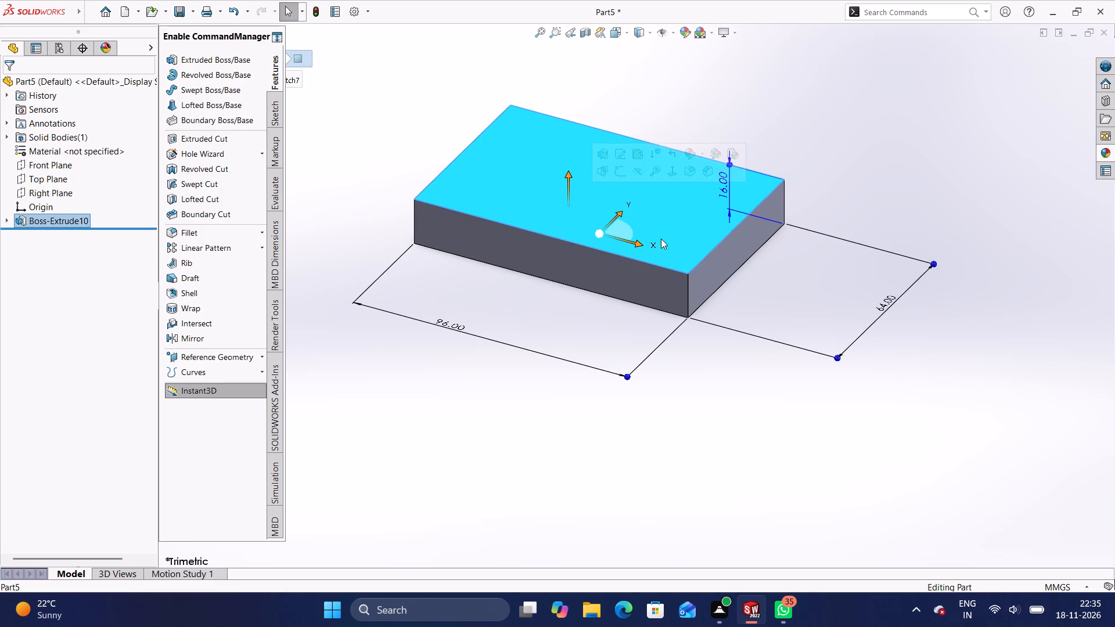
{"action": "left_click", "coordinate": [617, 181]}
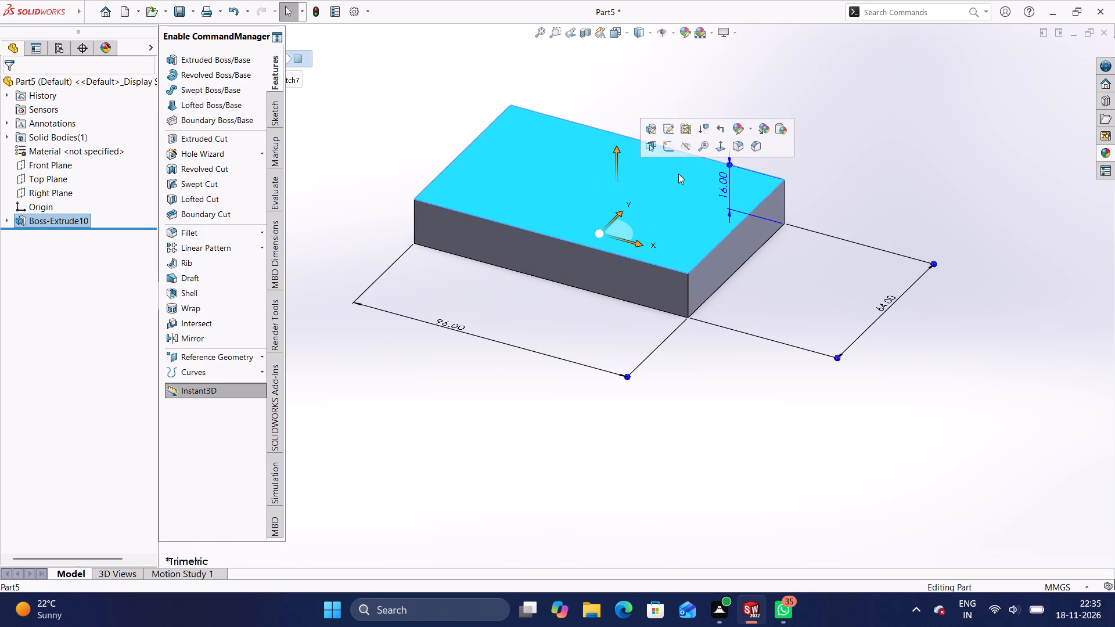
{"action": "left_click", "coordinate": [668, 153]}
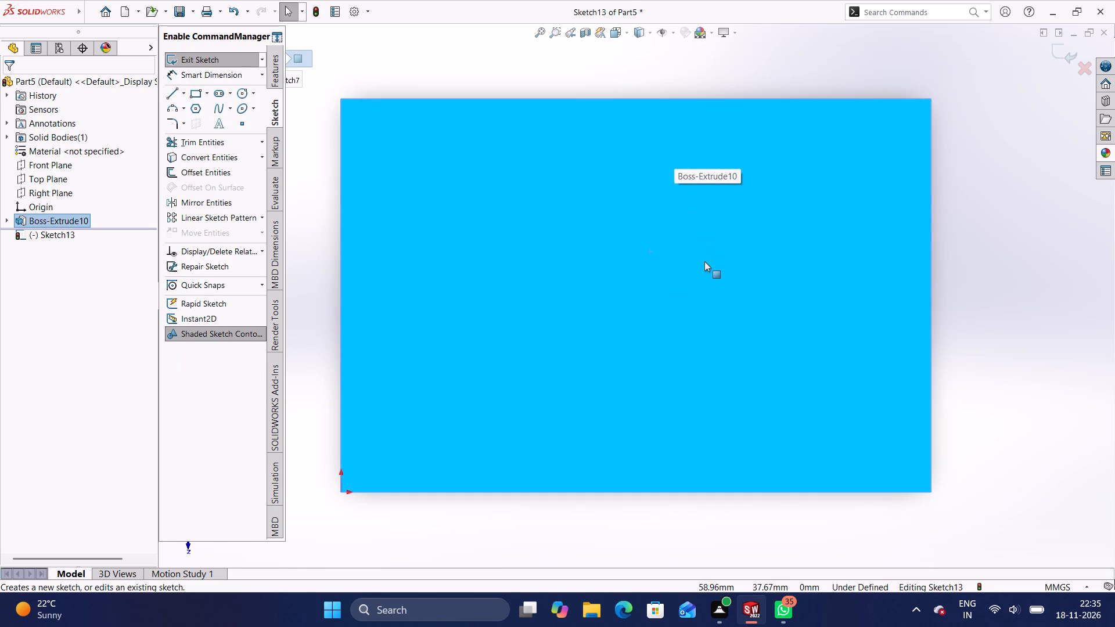
{"action": "left_click", "coordinate": [222, 92]}
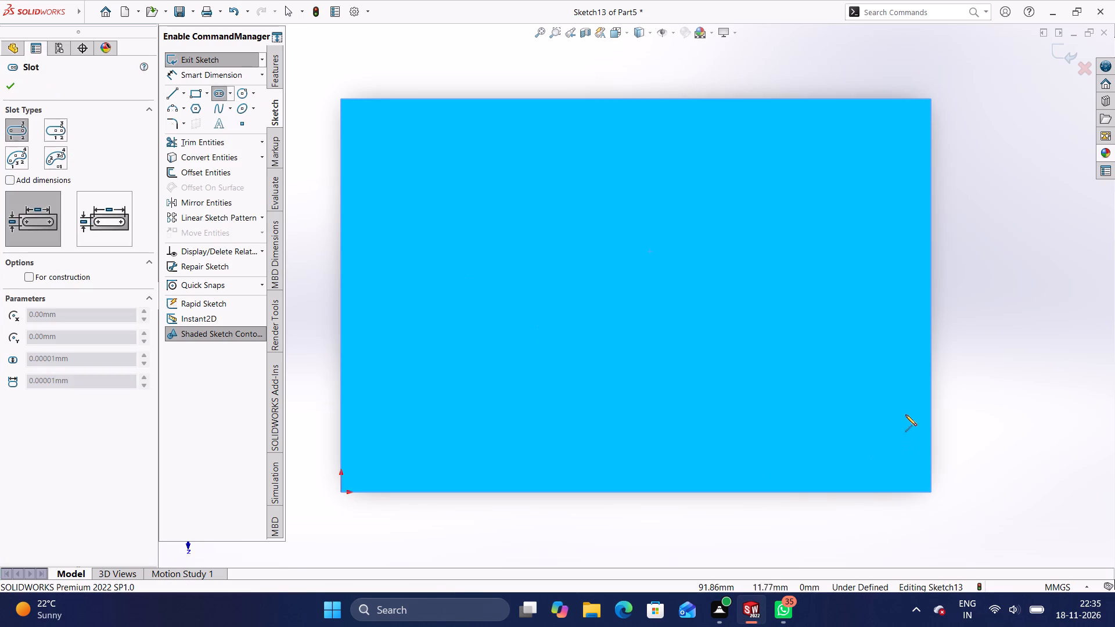
{"action": "left_click", "coordinate": [930, 368]}
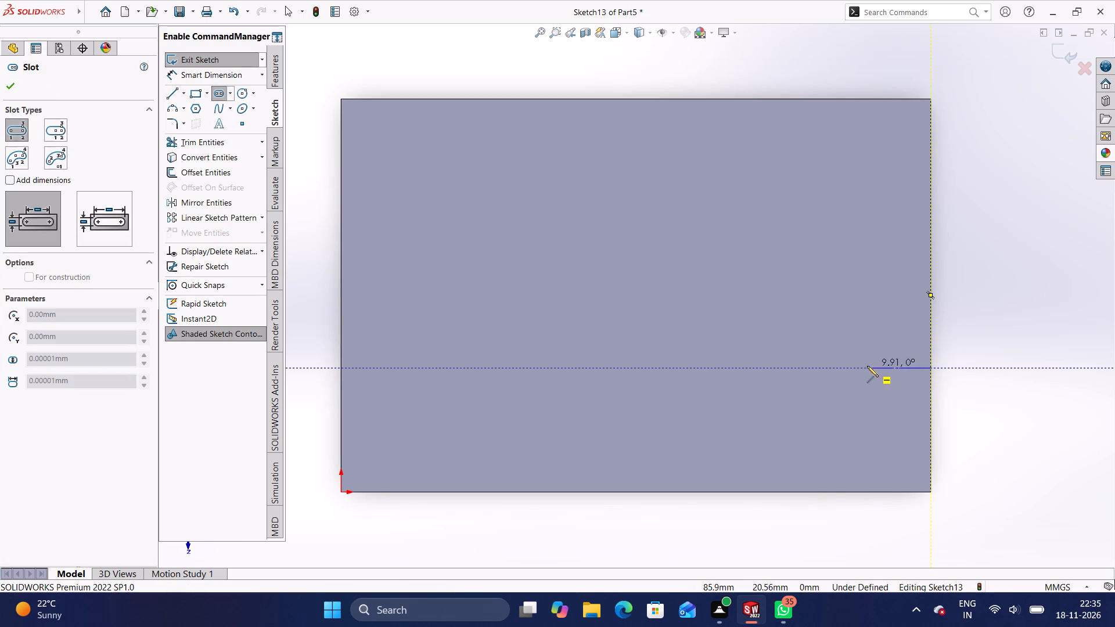
{"action": "left_click", "coordinate": [836, 369]}
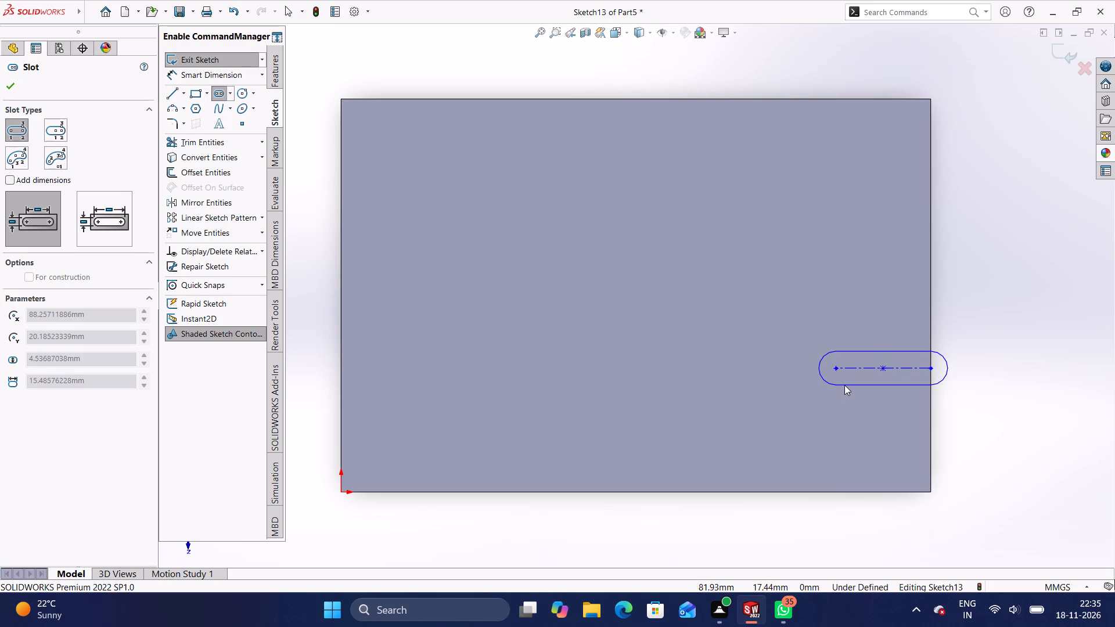
{"action": "left_click", "coordinate": [844, 385]}
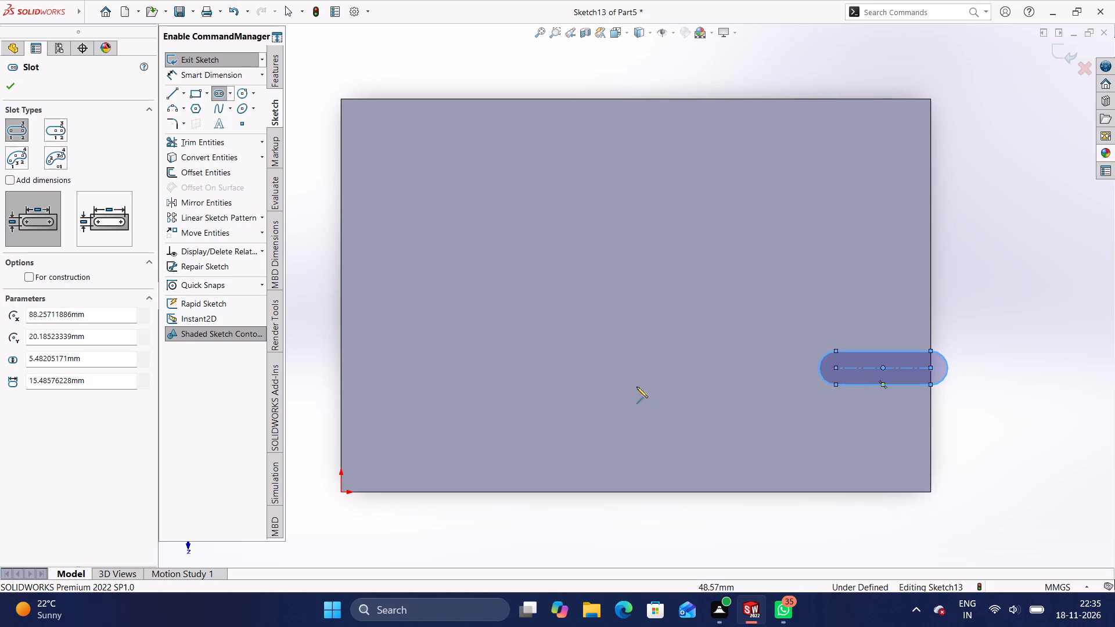
Dimension the slot's centreline length to 20 mm, placing the dimension above the block.
{"action": "left_click", "coordinate": [217, 73]}
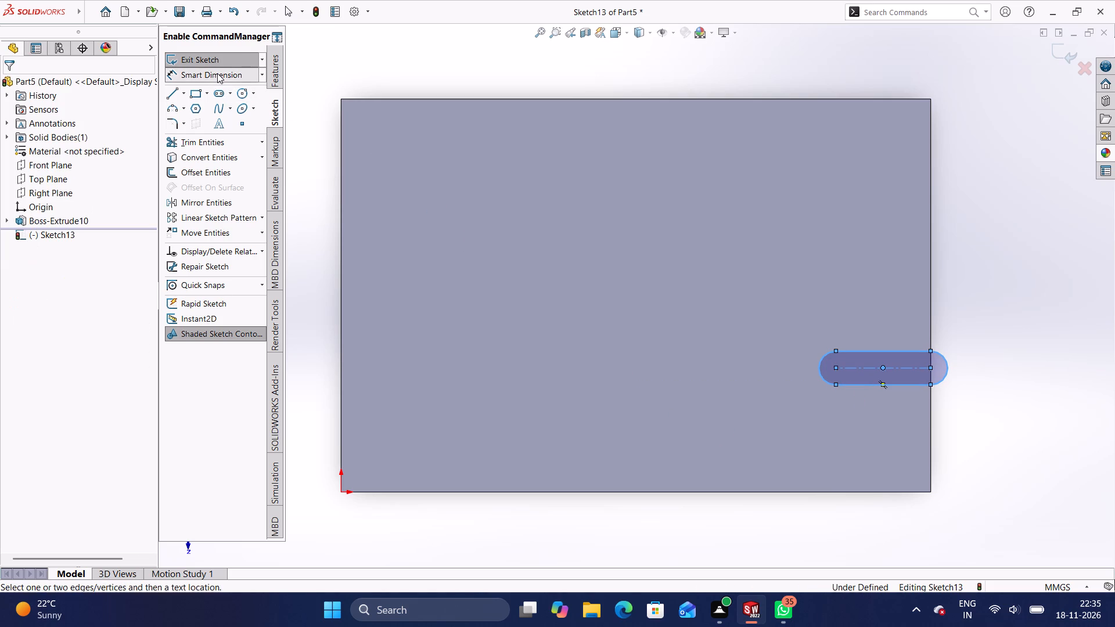
{"action": "left_click", "coordinate": [915, 367]}
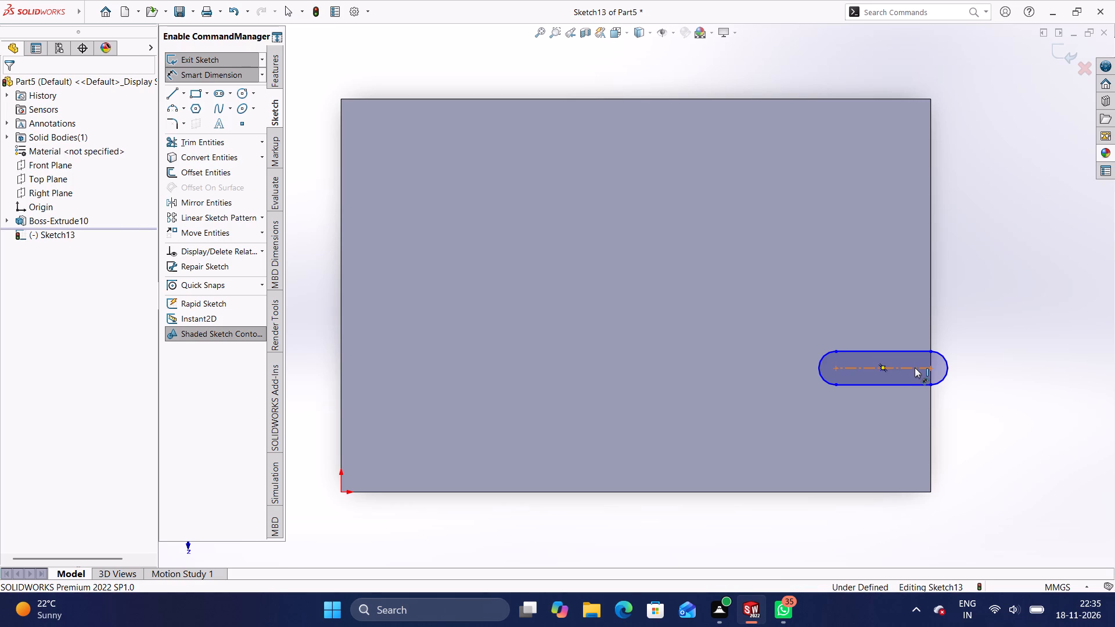
{"action": "left_click", "coordinate": [820, 65]}
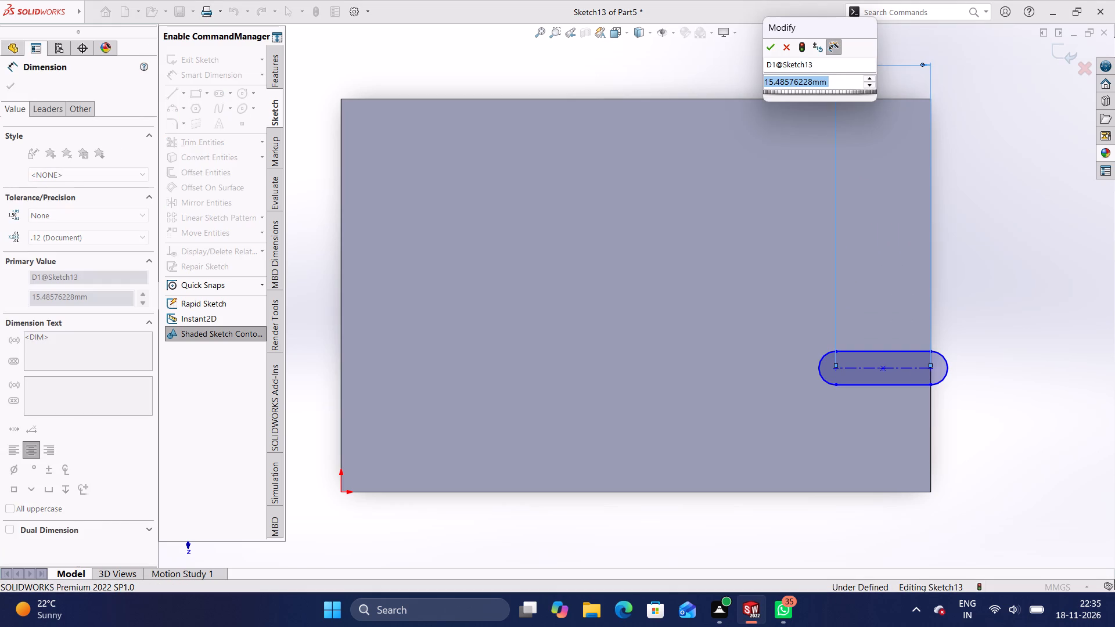
{"action": "key", "text": "BackSpace"}
{"action": "type", "text": "20"}
{"action": "key", "text": "Return"}
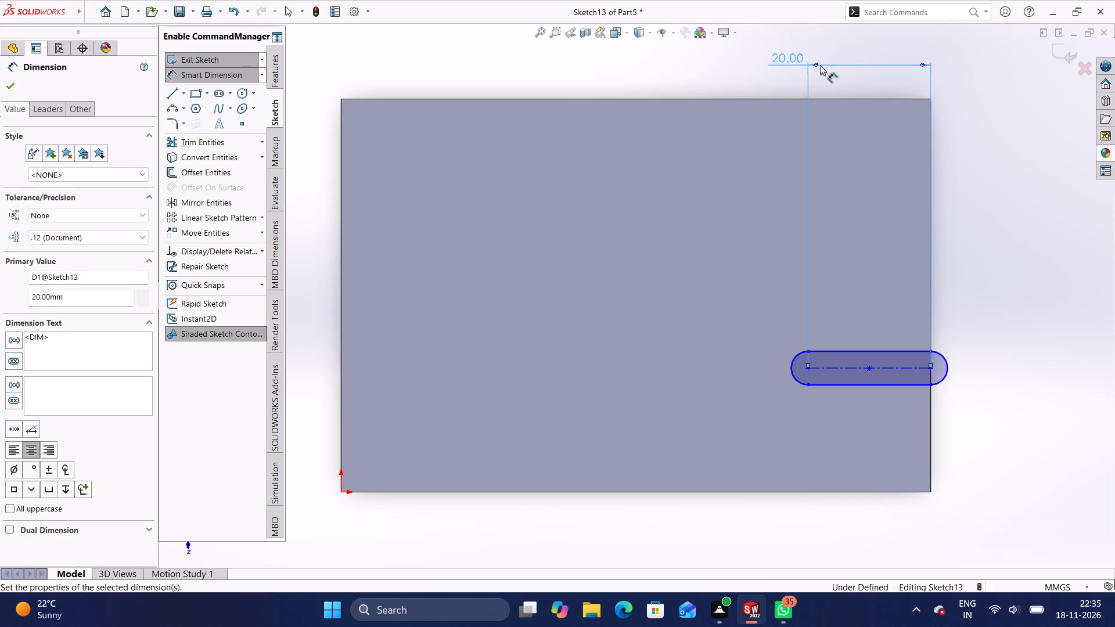
{"action": "left_click", "coordinate": [976, 199]}
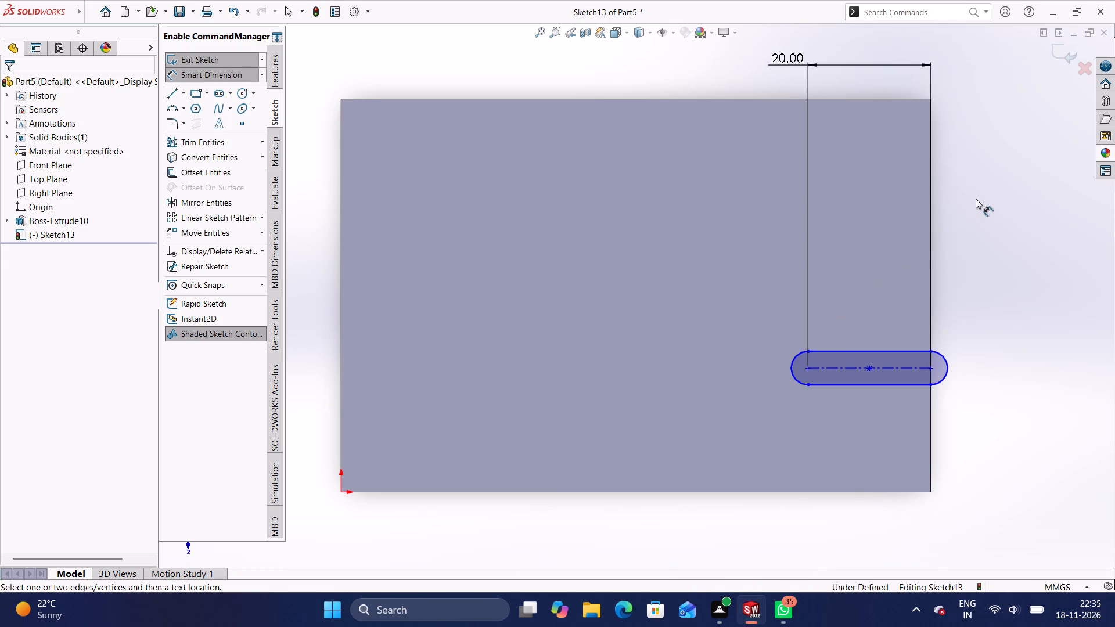
Dimension the radius of the slot's outer end arc, beyond the block's edge, to 8 mm.
{"action": "left_click", "coordinate": [237, 75]}
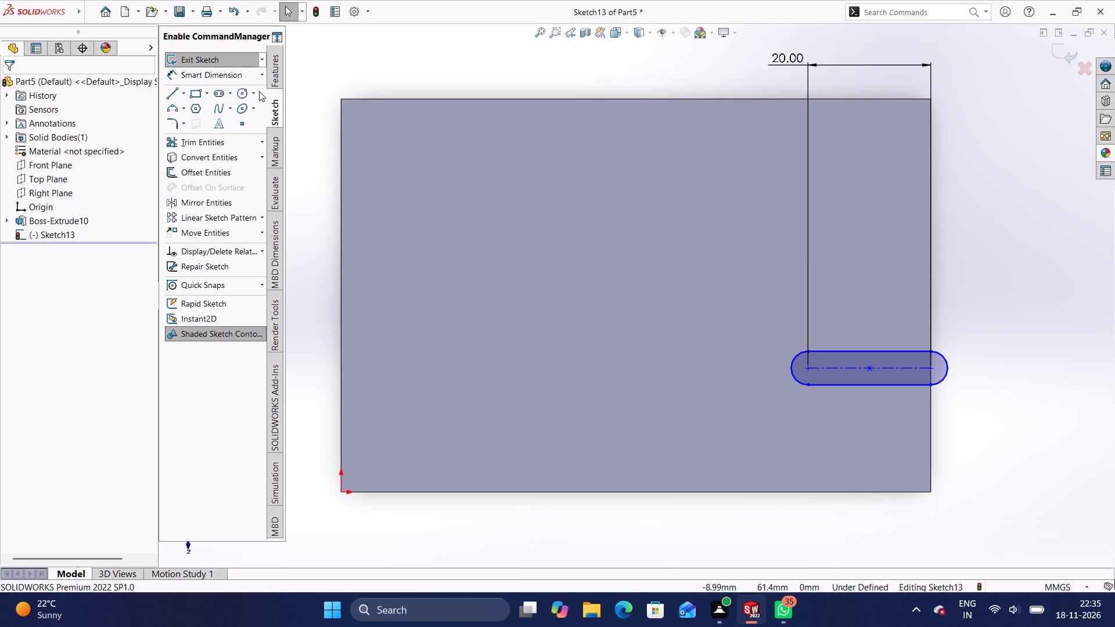
{"action": "left_click", "coordinate": [235, 77]}
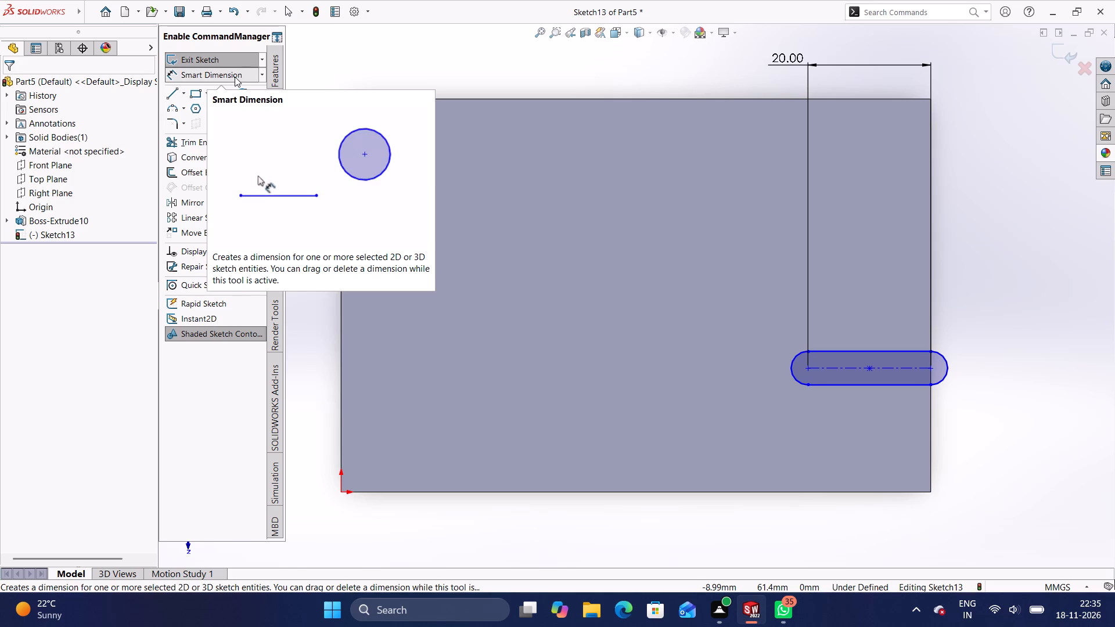
{"action": "left_click", "coordinate": [941, 355]}
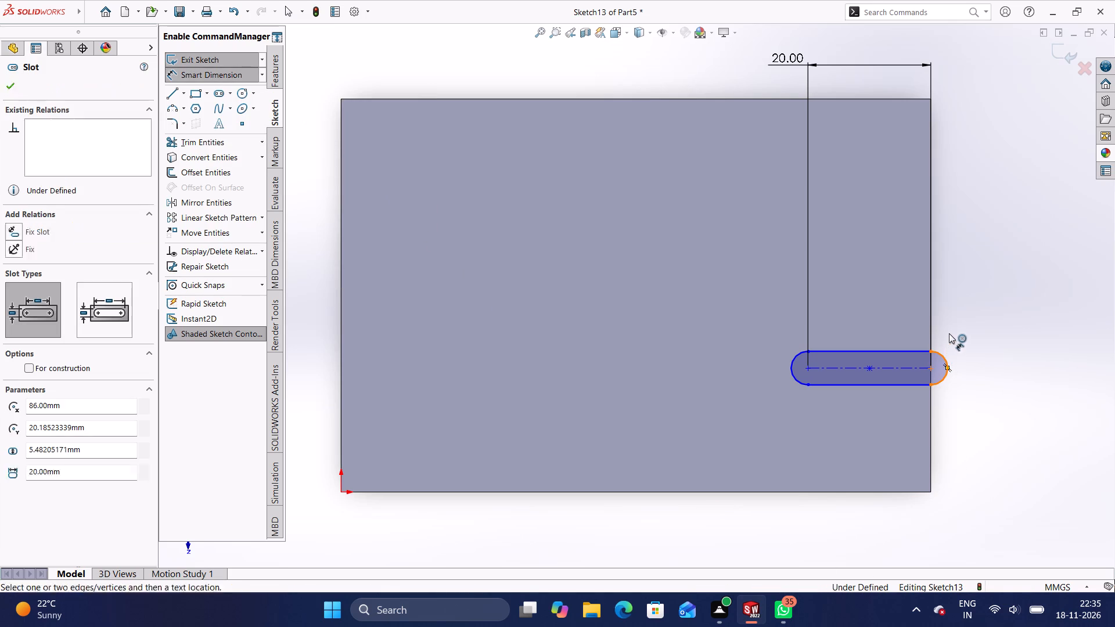
{"action": "left_click", "coordinate": [1006, 284]}
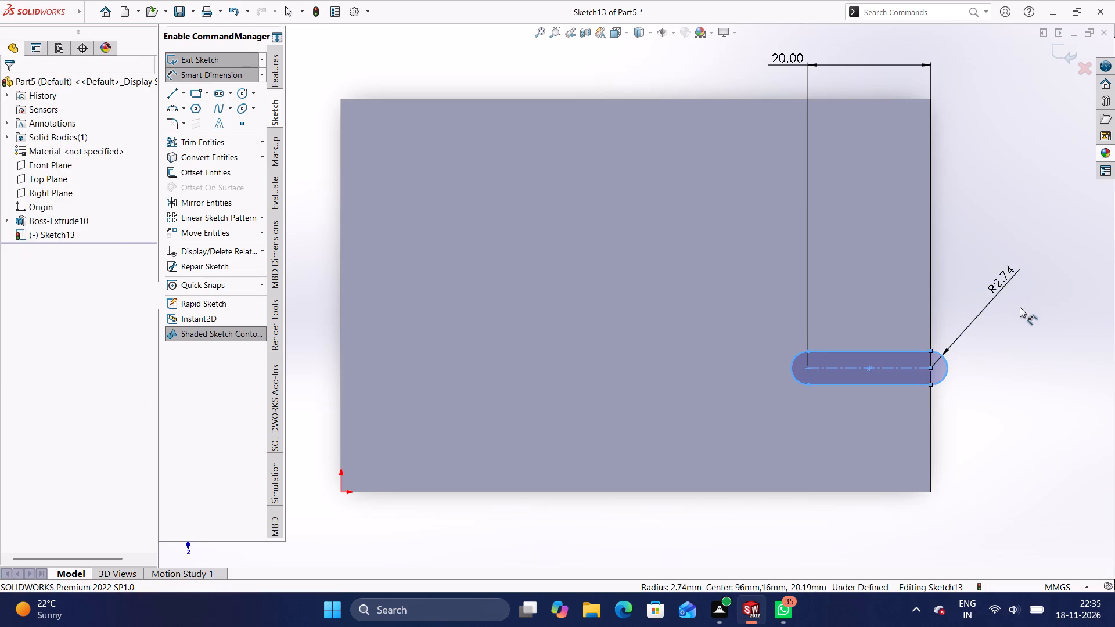
{"action": "key", "text": "BackSpace"}
{"action": "key", "text": "8"}
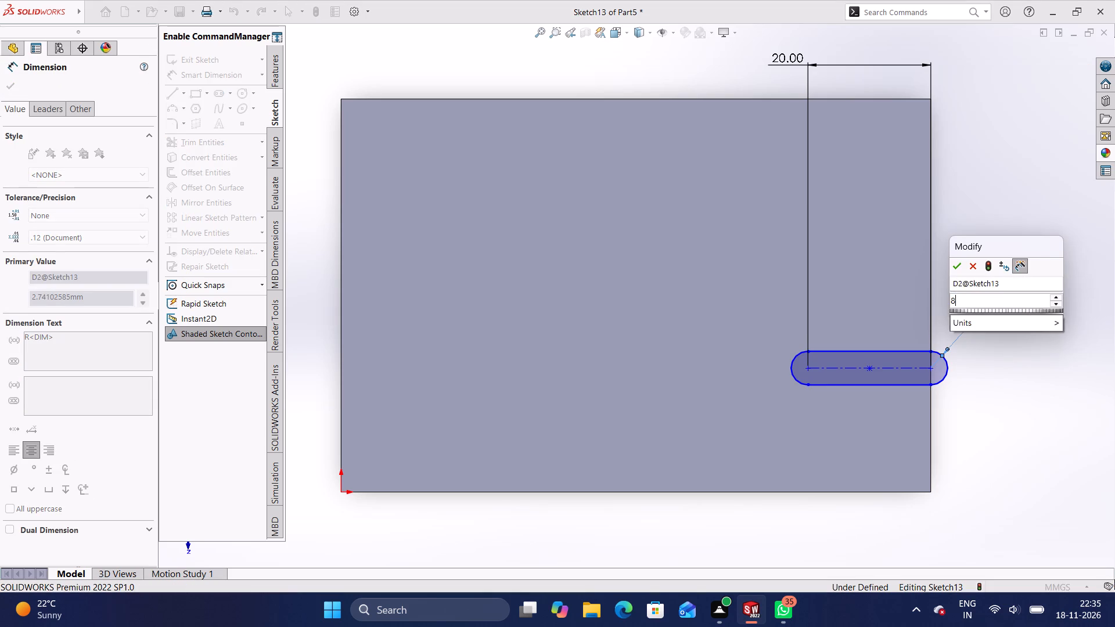
{"action": "key", "text": "Return"}
{"action": "left_click", "coordinate": [1022, 309]}
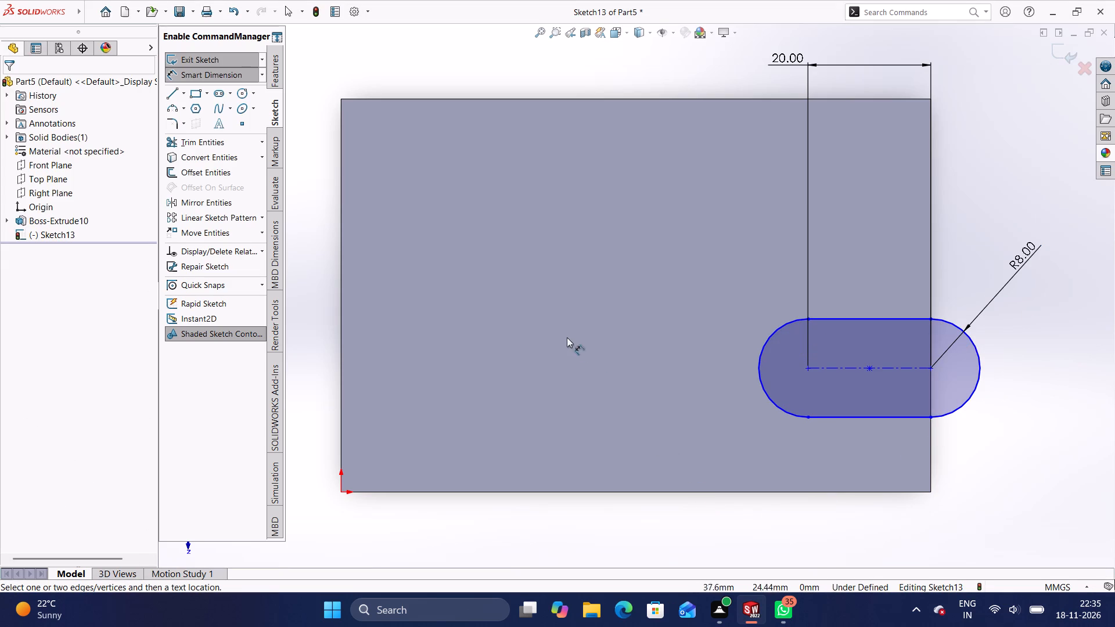
Dimension the distance between the slot's lower straight side and the block's lower edge to 16 mm.
{"action": "left_click", "coordinate": [232, 77]}
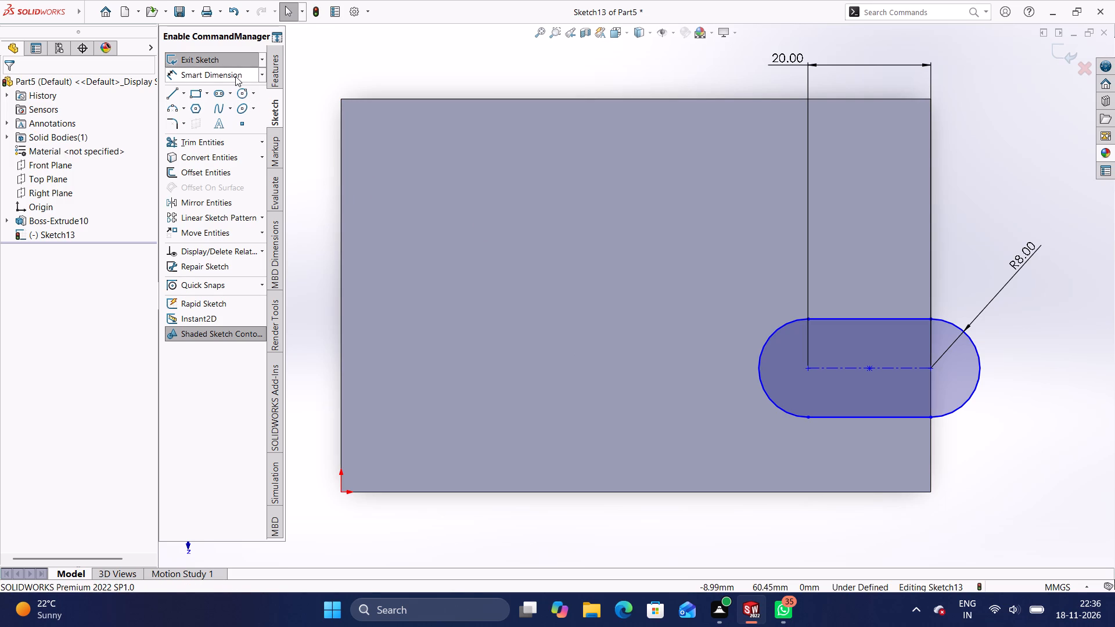
{"action": "left_click", "coordinate": [235, 76]}
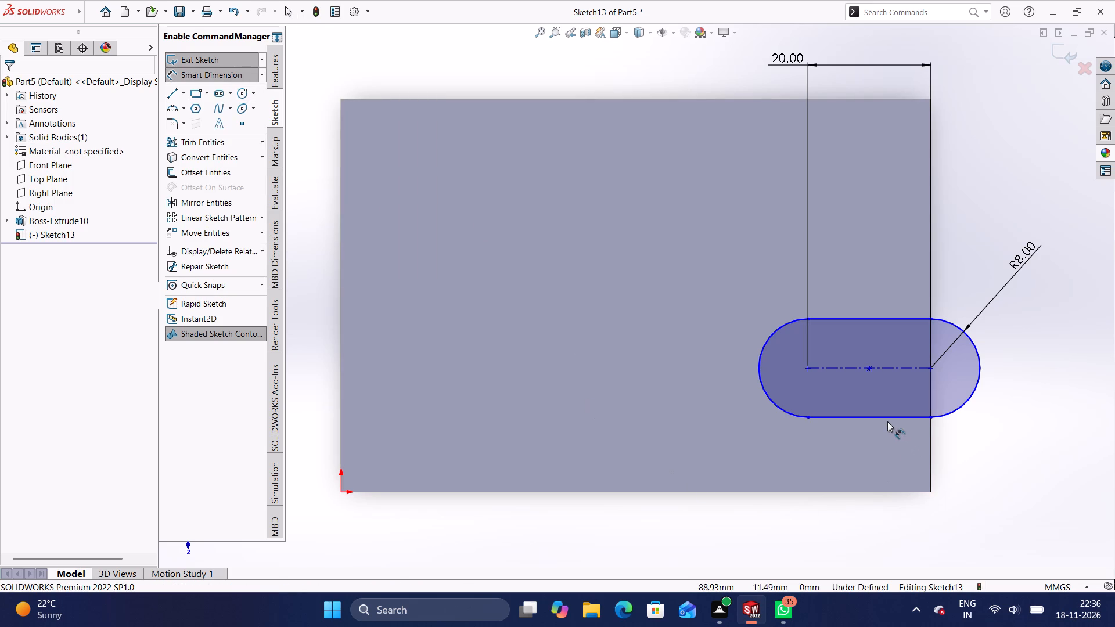
{"action": "left_click", "coordinate": [883, 417]}
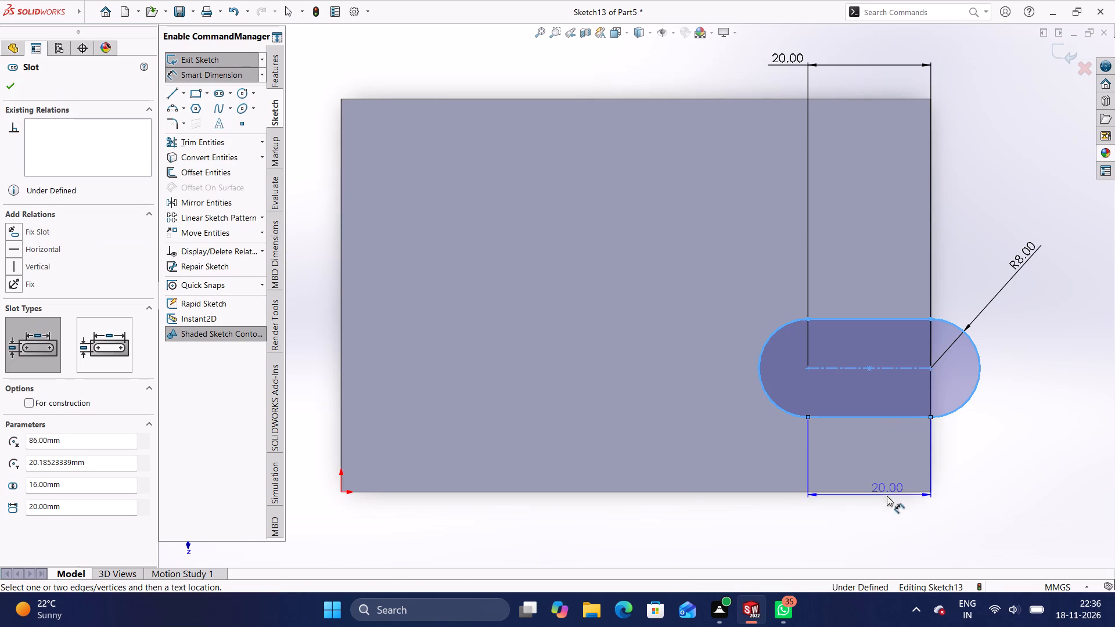
{"action": "left_click", "coordinate": [879, 491]}
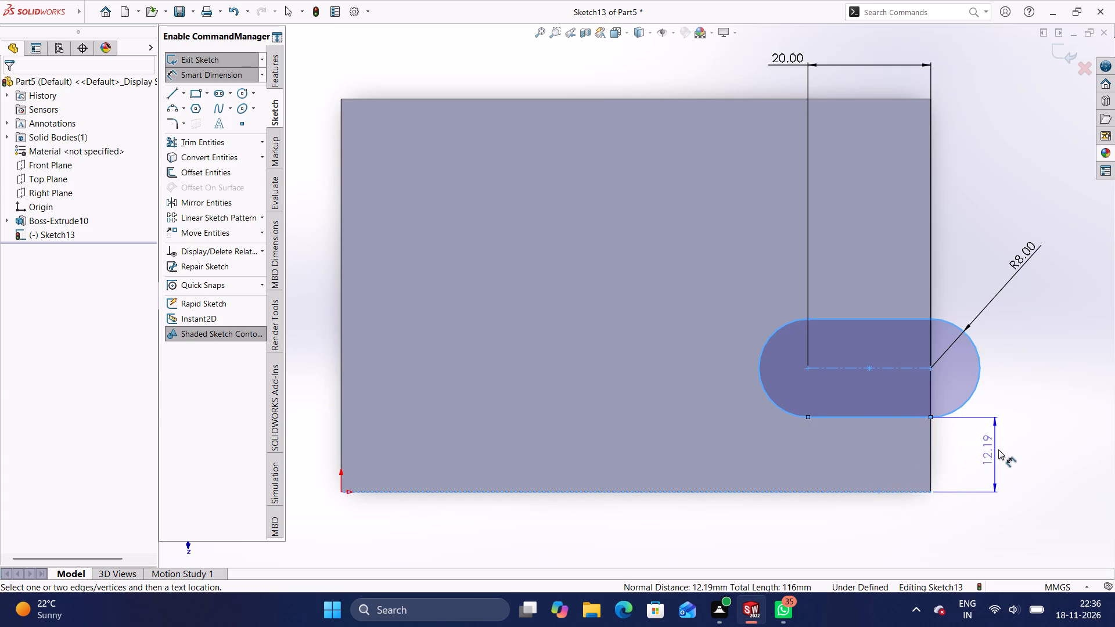
{"action": "left_click", "coordinate": [1015, 448]}
{"action": "key", "text": "BackSpace"}
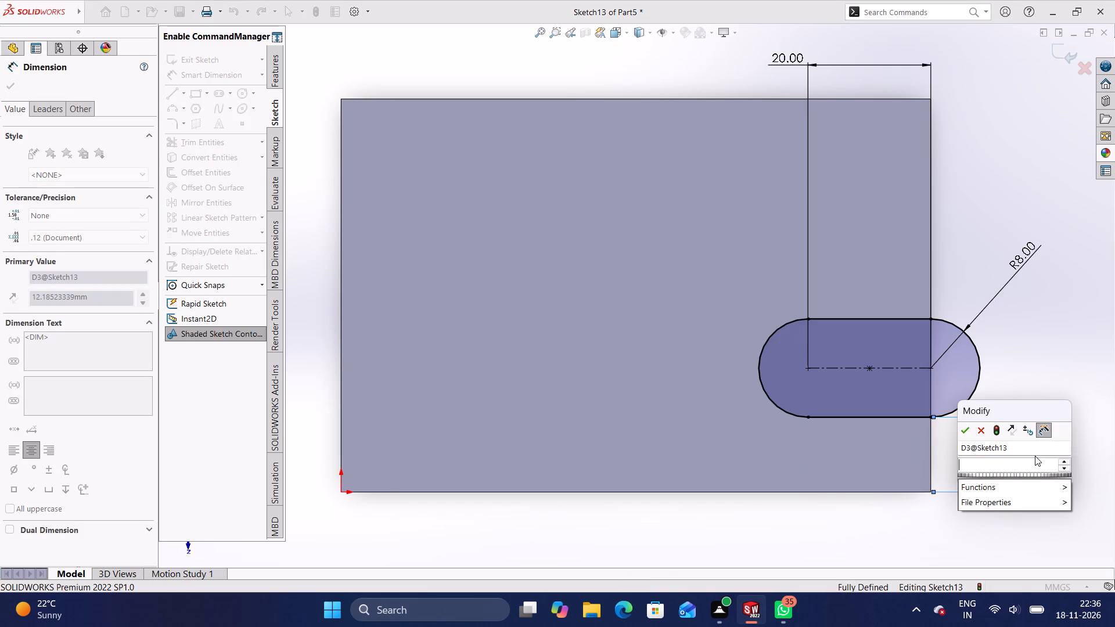
{"action": "type", "text": "16"}
{"action": "key", "text": "Return"}
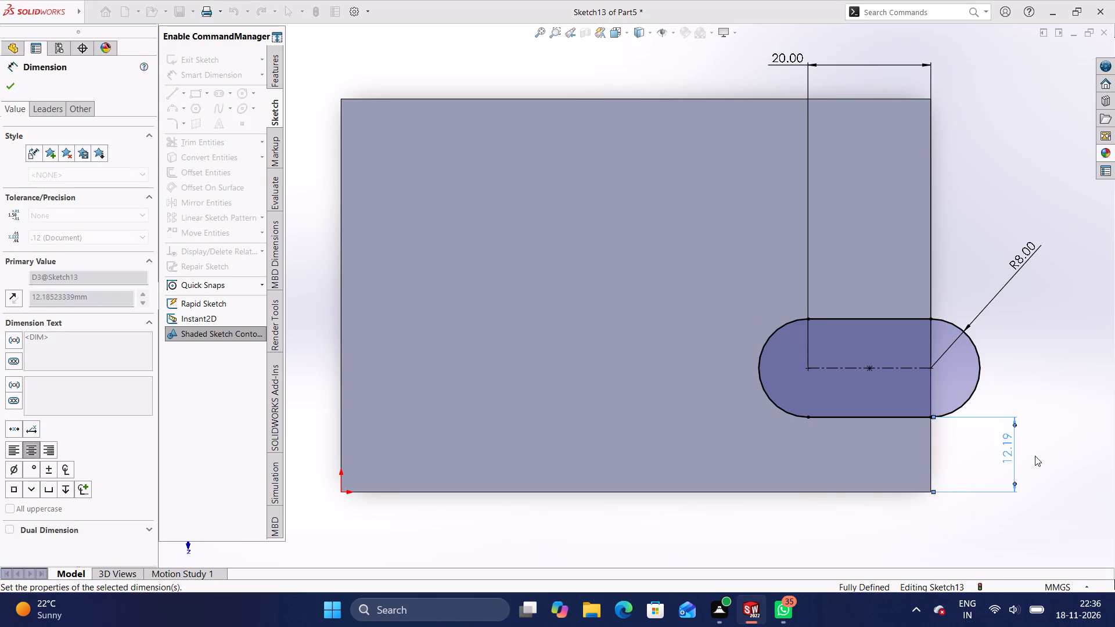
{"action": "left_click", "coordinate": [1055, 438]}
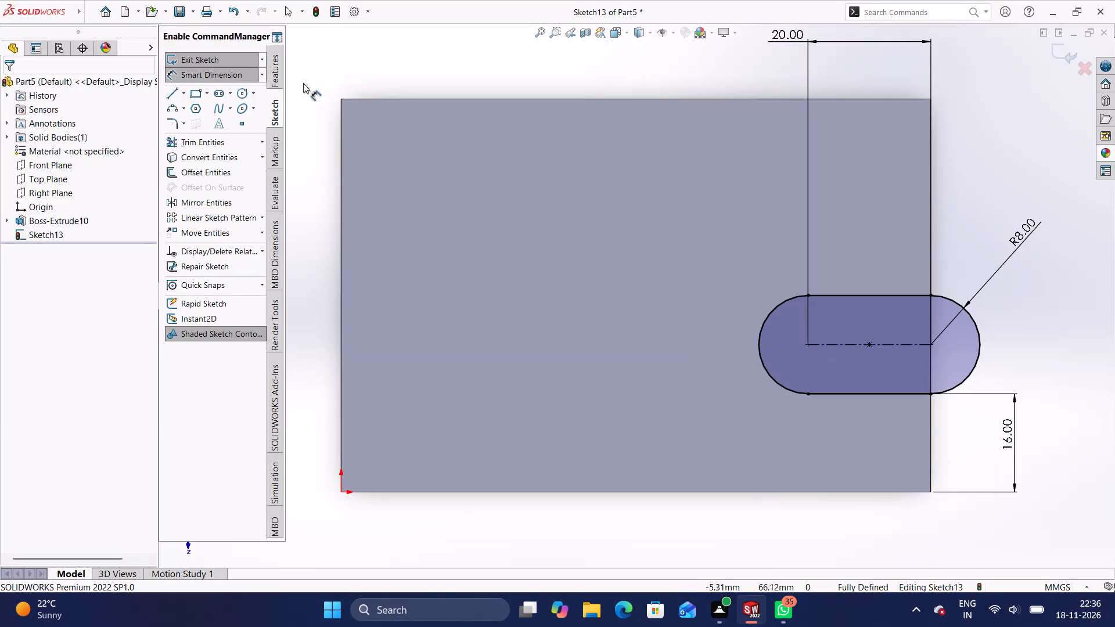
Cut the slot profile into the block with an Extruded Cut using the Up To Next end condition.
{"action": "left_click", "coordinate": [277, 70]}
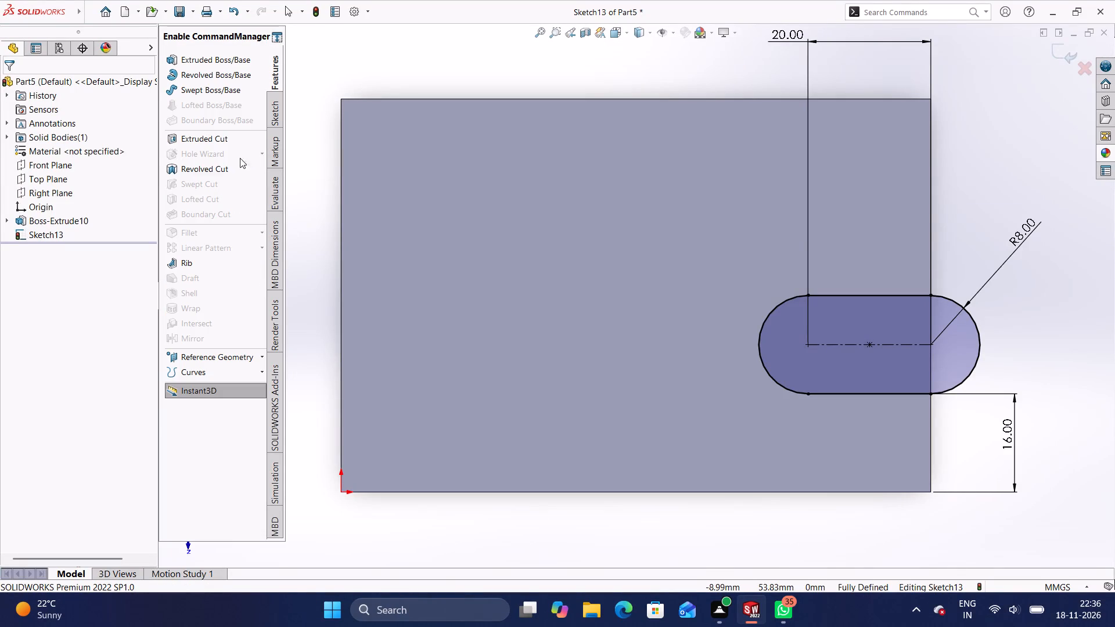
{"action": "left_click", "coordinate": [226, 143]}
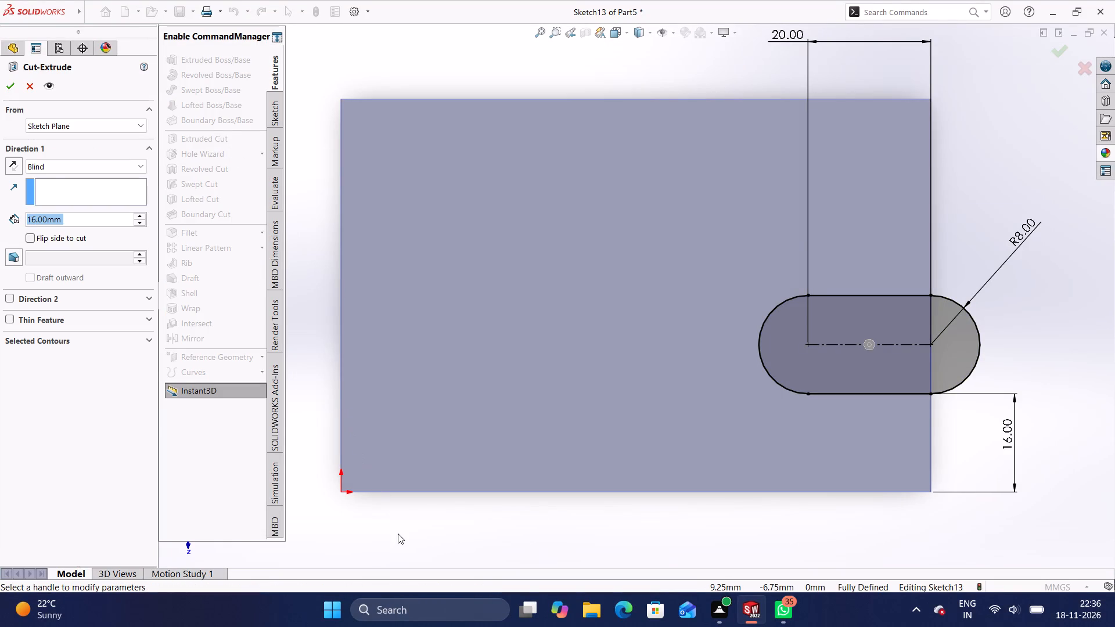
{"action": "middle_click_drag", "start_coordinate": [398, 534], "coordinate": [390, 421]}
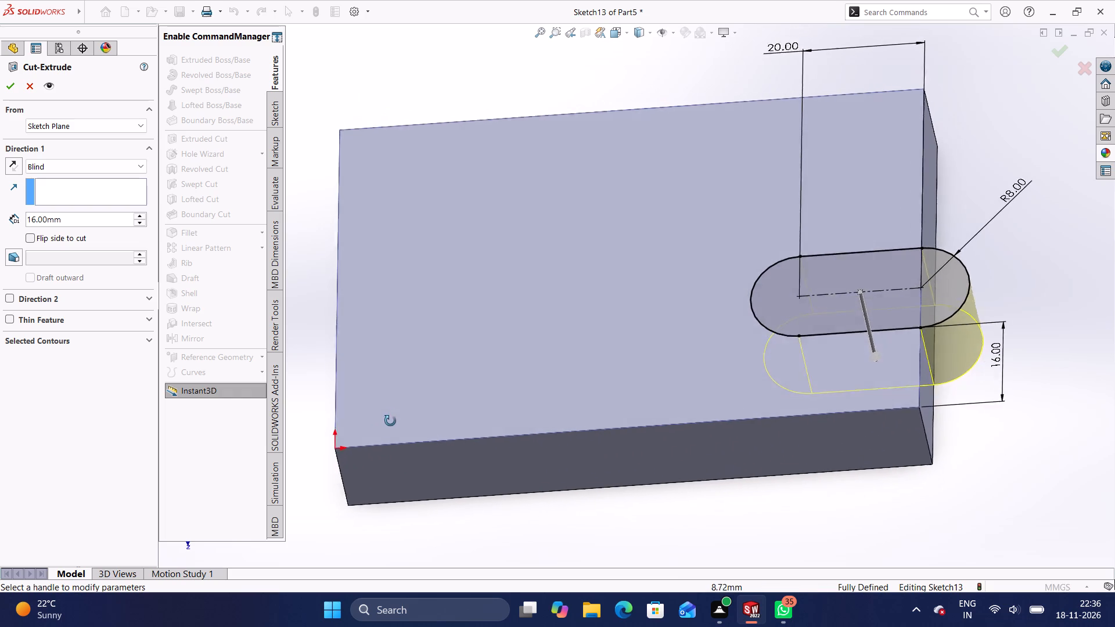
{"action": "middle_click_drag", "start_coordinate": [390, 421], "coordinate": [409, 388]}
{"action": "scroll", "coordinate": [410, 388], "scroll_direction": "down", "scroll_amount": 1}
{"action": "scroll", "coordinate": [414, 401], "scroll_direction": "up", "scroll_amount": 3}
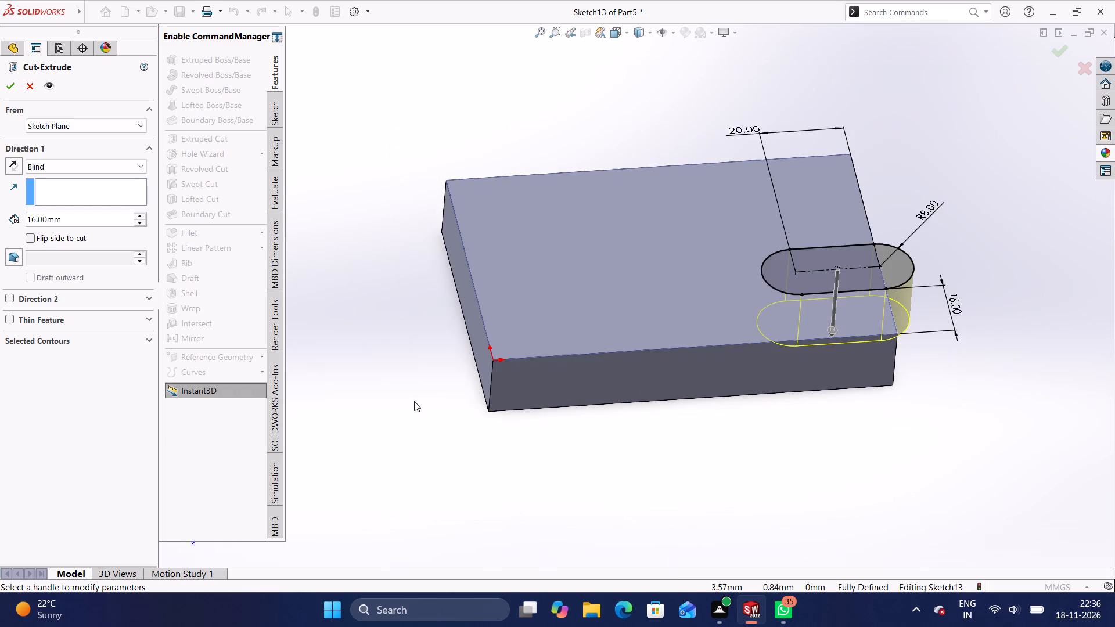
{"action": "scroll", "coordinate": [414, 401], "scroll_direction": "up", "scroll_amount": 1}
{"action": "middle_click_drag", "start_coordinate": [442, 466], "coordinate": [400, 455]}
{"action": "middle_click_drag", "start_coordinate": [783, 455], "coordinate": [783, 455]}
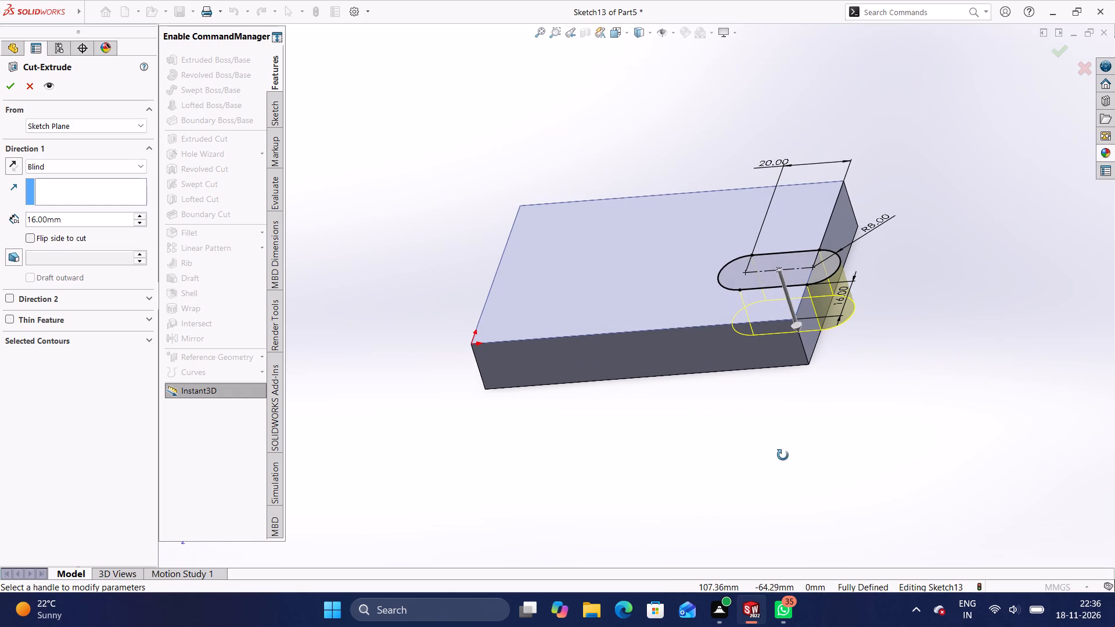
{"action": "middle_click_drag", "start_coordinate": [783, 455], "coordinate": [782, 493]}
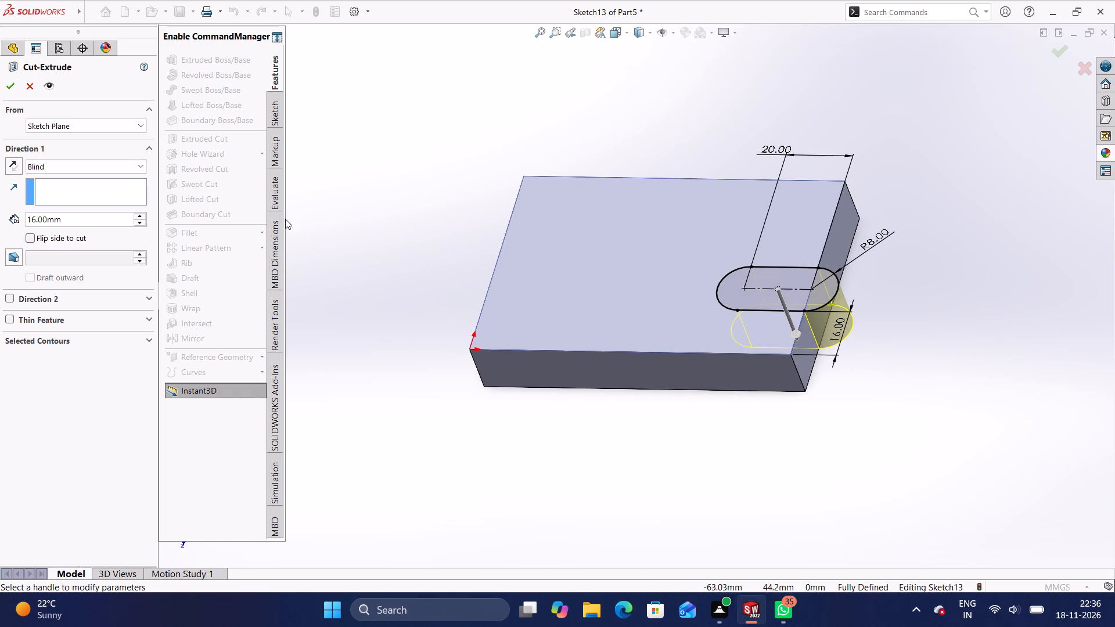
{"action": "left_click", "coordinate": [145, 165]}
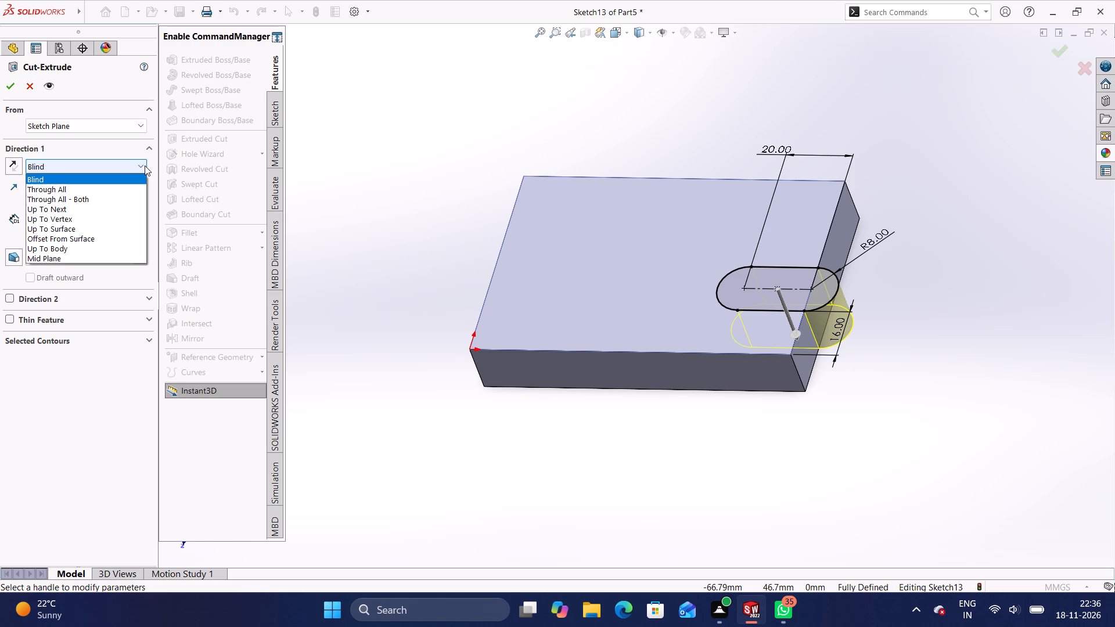
{"action": "left_click", "coordinate": [101, 210]}
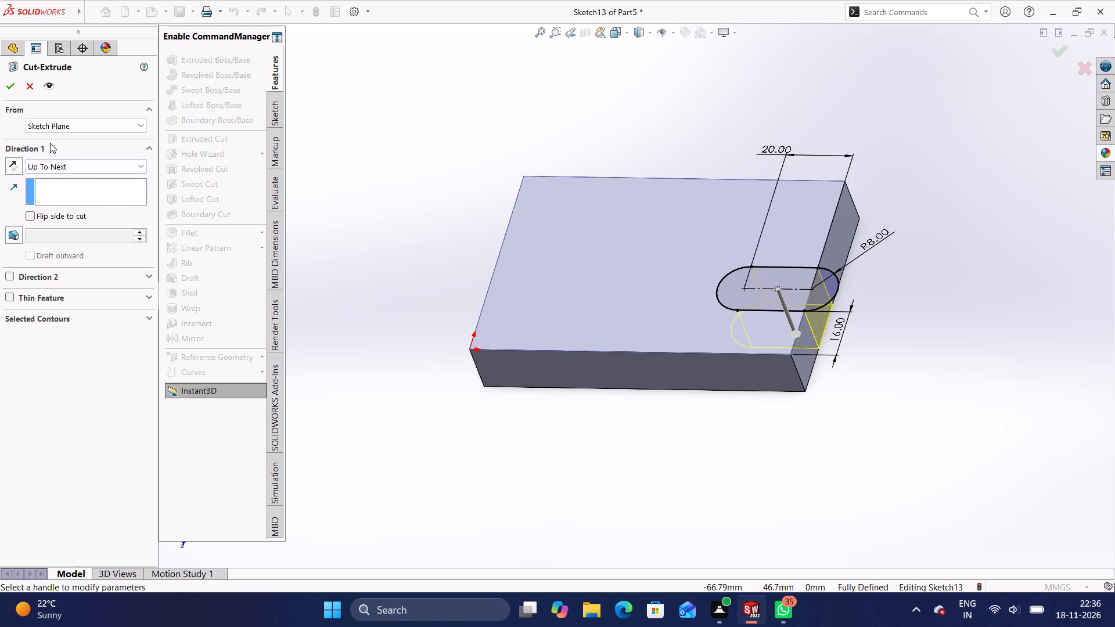
{"action": "left_click", "coordinate": [9, 93]}
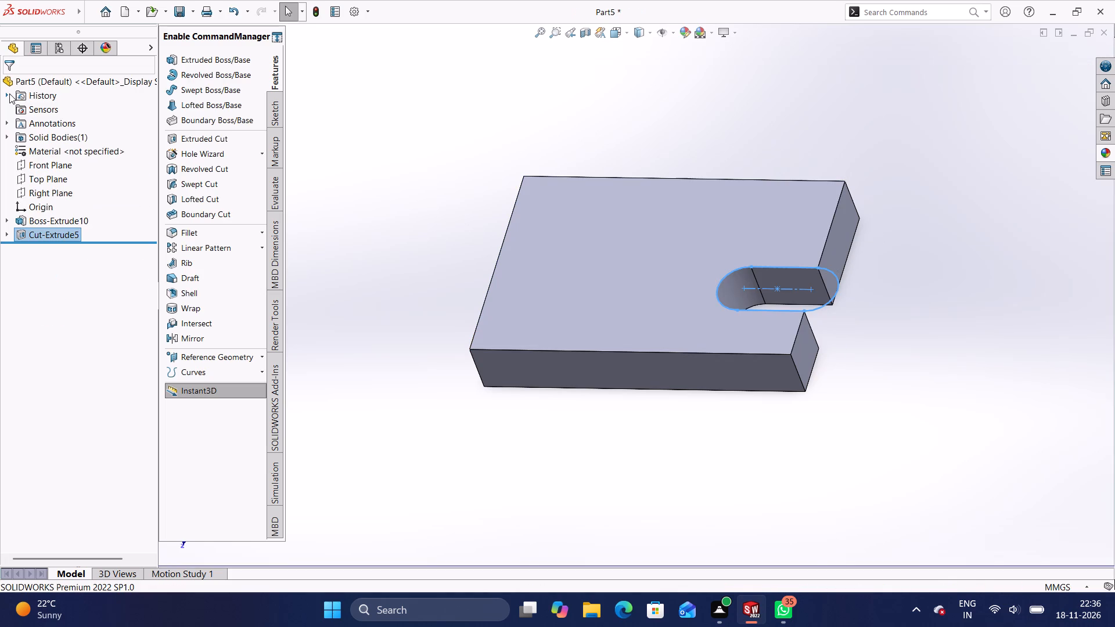
{"action": "left_click", "coordinate": [363, 305]}
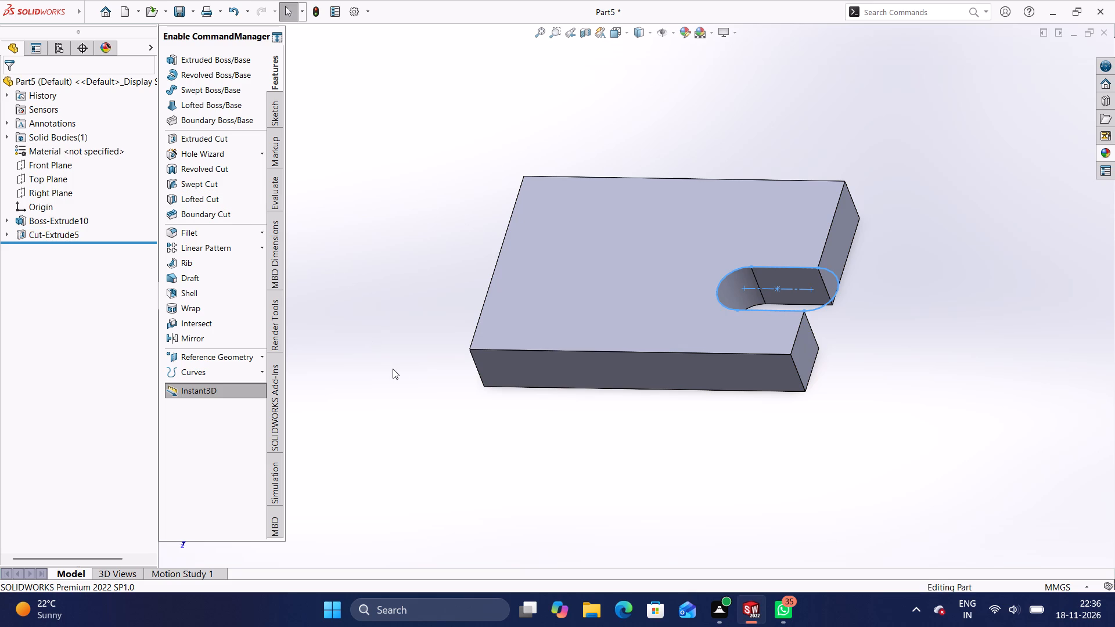
Examine the slotted block from its top, underside and ends.
{"action": "middle_click_drag", "start_coordinate": [399, 368], "coordinate": [412, 452]}
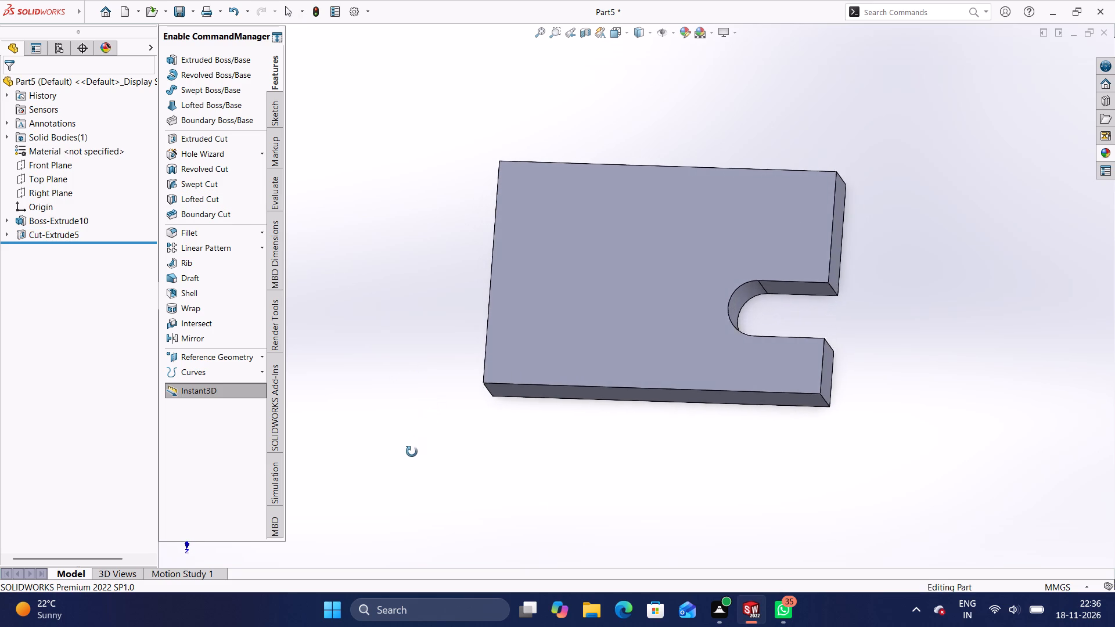
{"action": "middle_click_drag", "start_coordinate": [412, 452], "coordinate": [714, 241]}
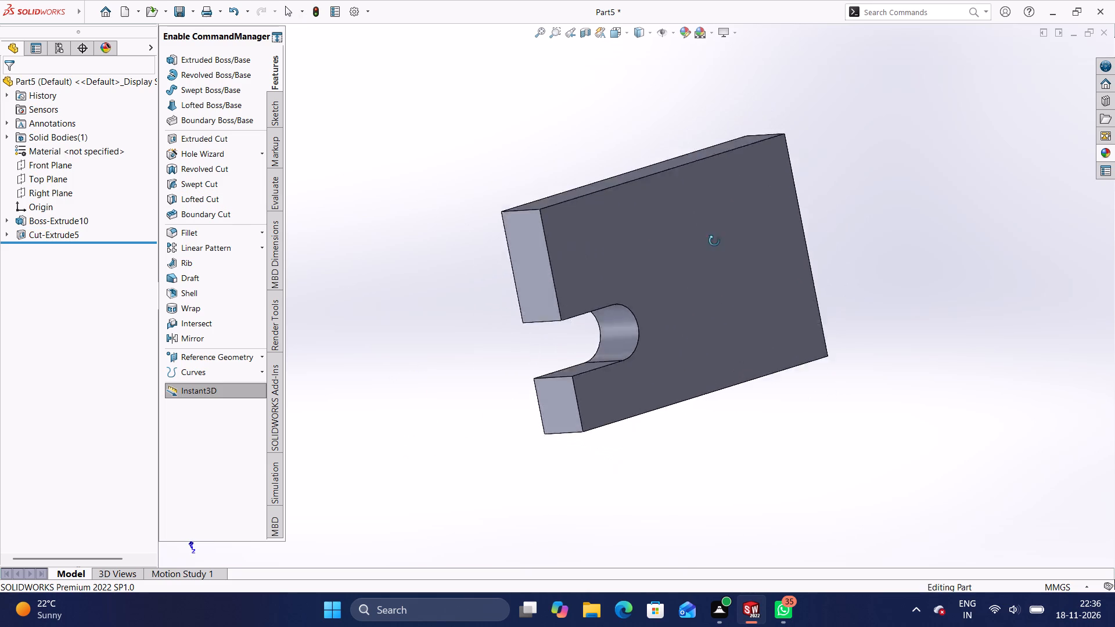
{"action": "middle_click_drag", "start_coordinate": [714, 241], "coordinate": [431, 167]}
{"action": "middle_click_drag", "start_coordinate": [772, 553], "coordinate": [758, 464]}
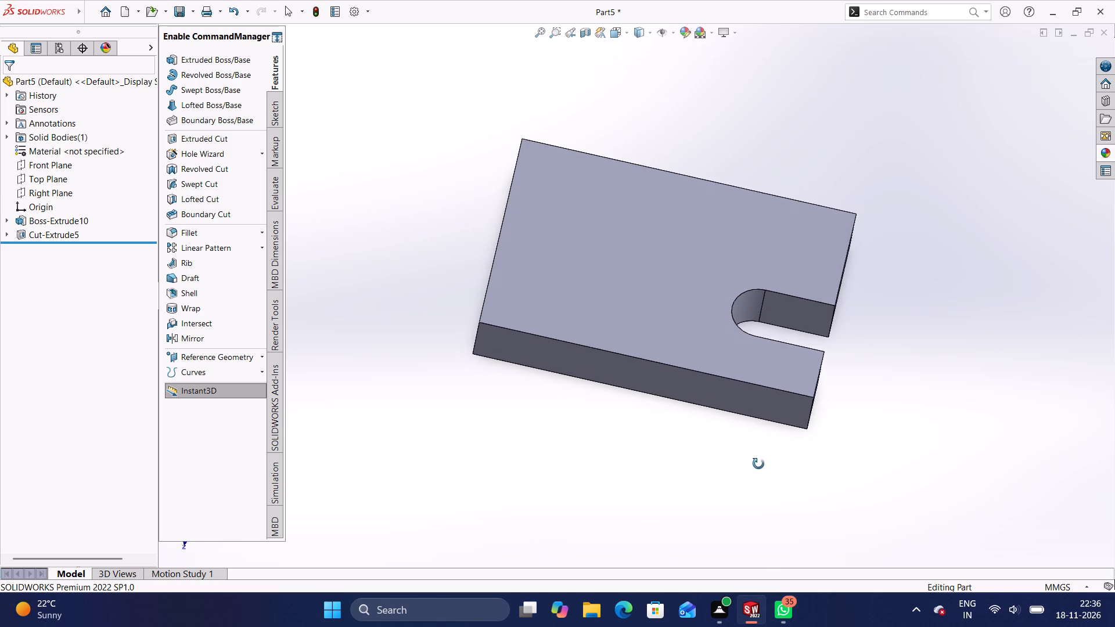
{"action": "middle_click_drag", "start_coordinate": [758, 464], "coordinate": [759, 452]}
{"action": "middle_click_drag", "start_coordinate": [834, 520], "coordinate": [895, 490]}
{"action": "middle_click_drag", "start_coordinate": [559, 401], "coordinate": [544, 405]}
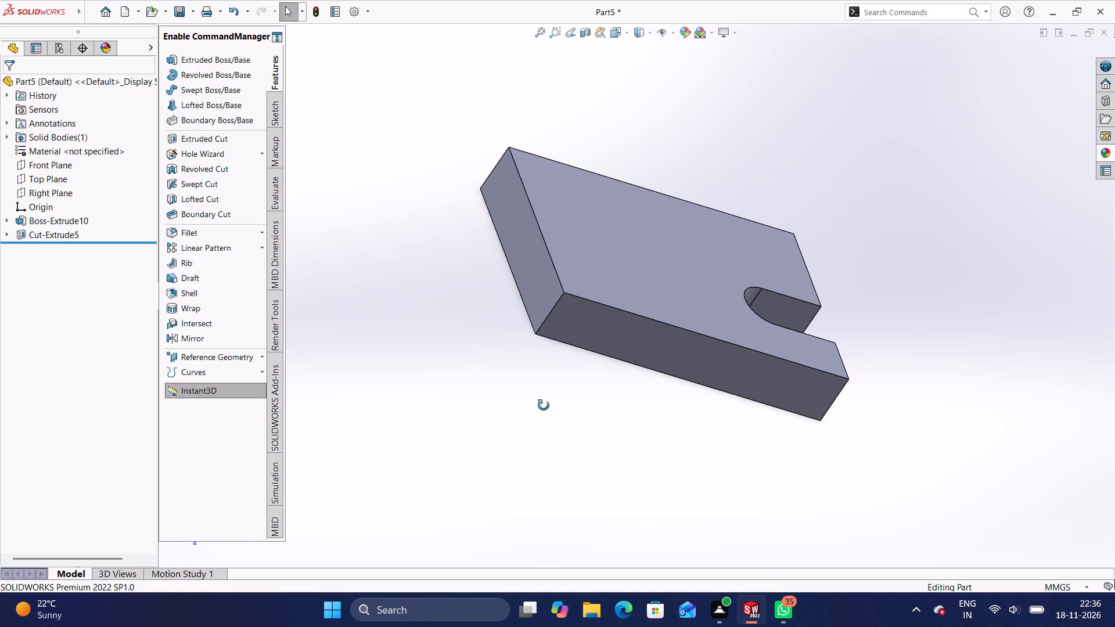
{"action": "middle_click_drag", "start_coordinate": [544, 405], "coordinate": [521, 446]}
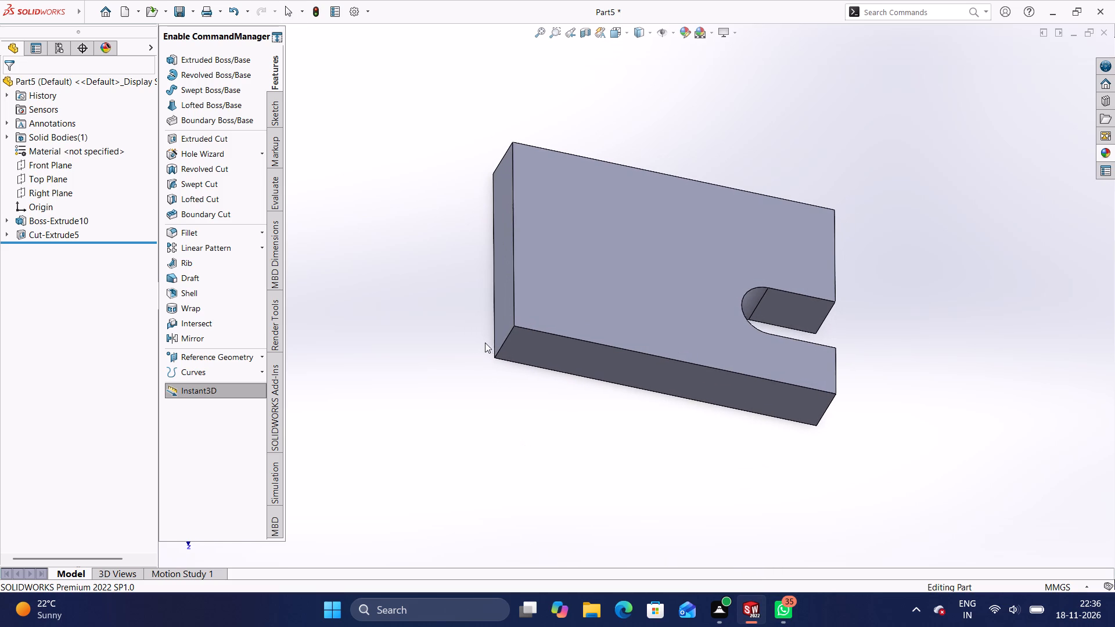
{"action": "middle_click_drag", "start_coordinate": [471, 343], "coordinate": [451, 385]}
{"action": "middle_click_drag", "start_coordinate": [839, 519], "coordinate": [844, 449]}
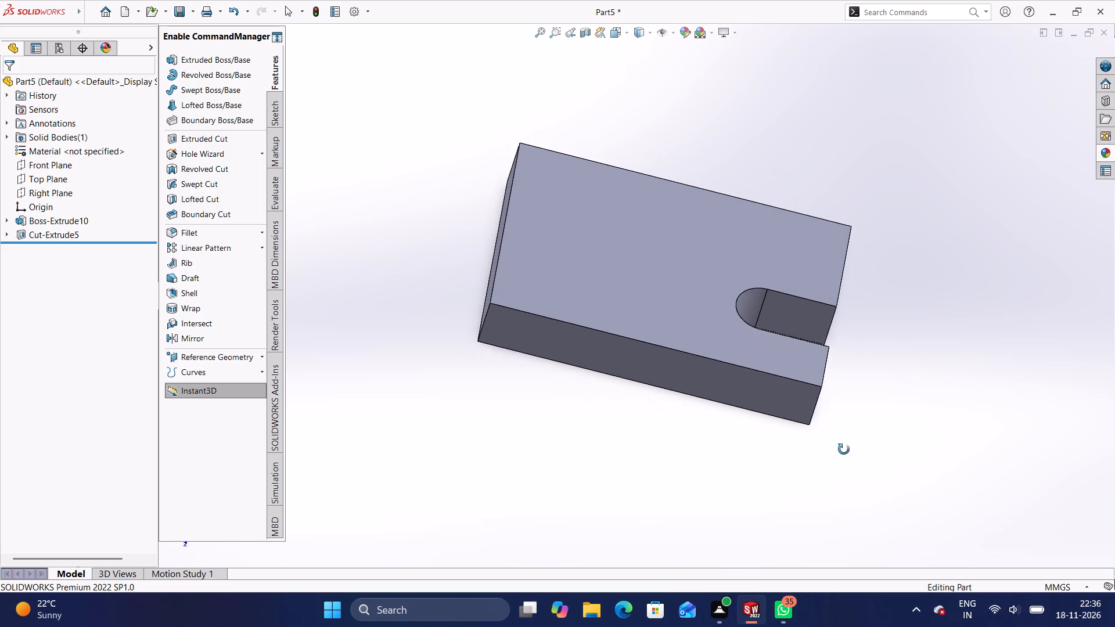
{"action": "middle_click_drag", "start_coordinate": [844, 449], "coordinate": [840, 434]}
Sketch a corner rectangle about 58.5 x 56.6 mm on the unslotted end face, starting at the bottom corner opposite the origin.
{"action": "middle_click_drag", "start_coordinate": [750, 488], "coordinate": [826, 487]}
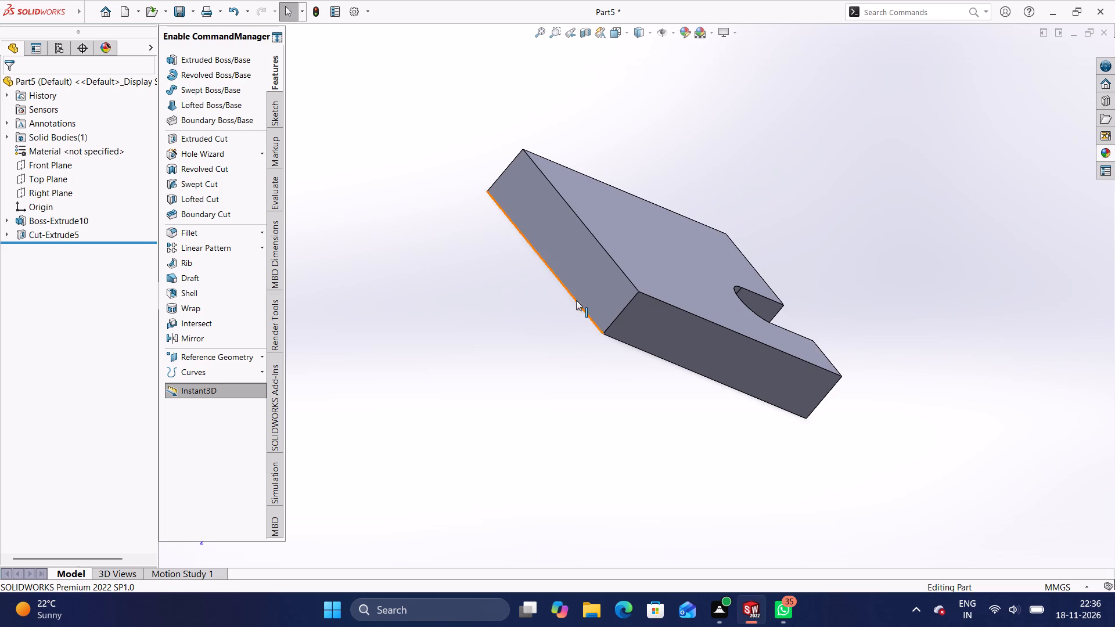
{"action": "left_click", "coordinate": [584, 290]}
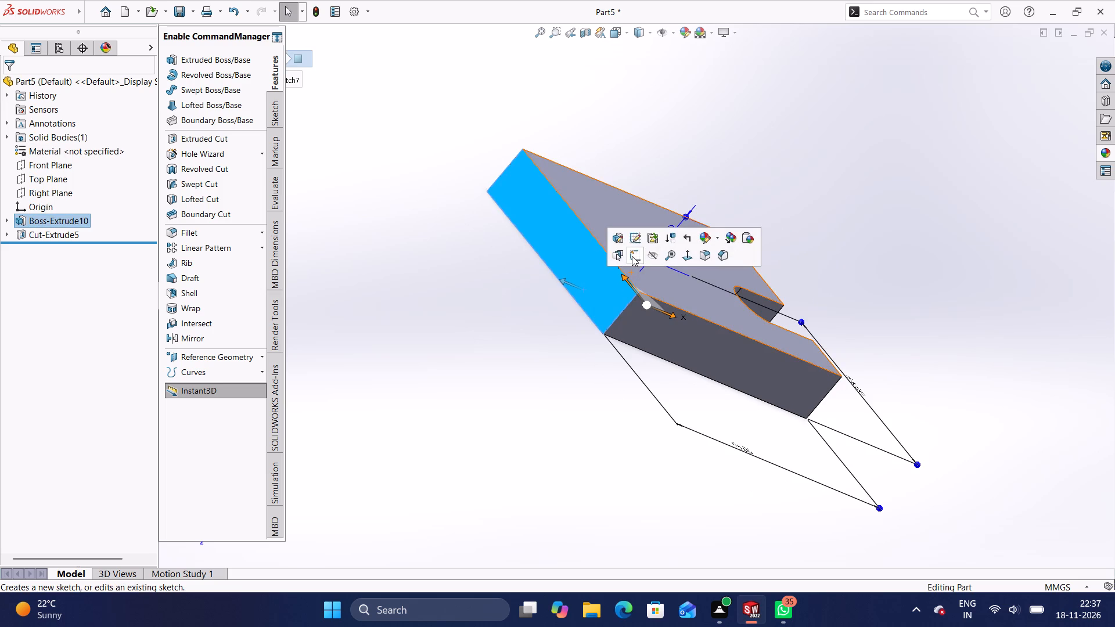
{"action": "left_click", "coordinate": [632, 256]}
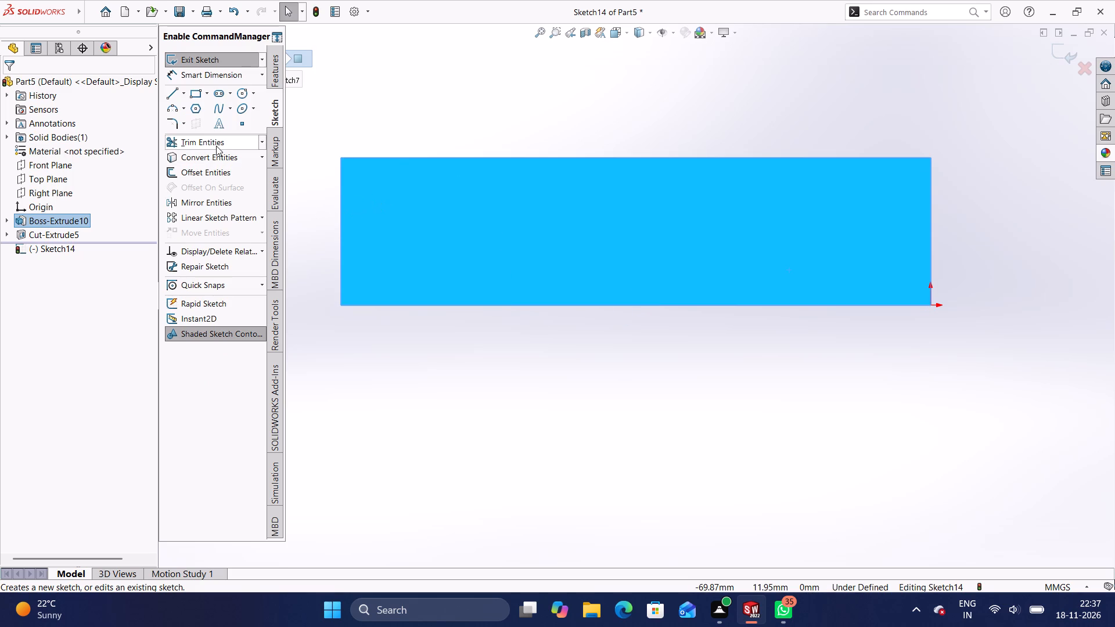
{"action": "left_click", "coordinate": [193, 93]}
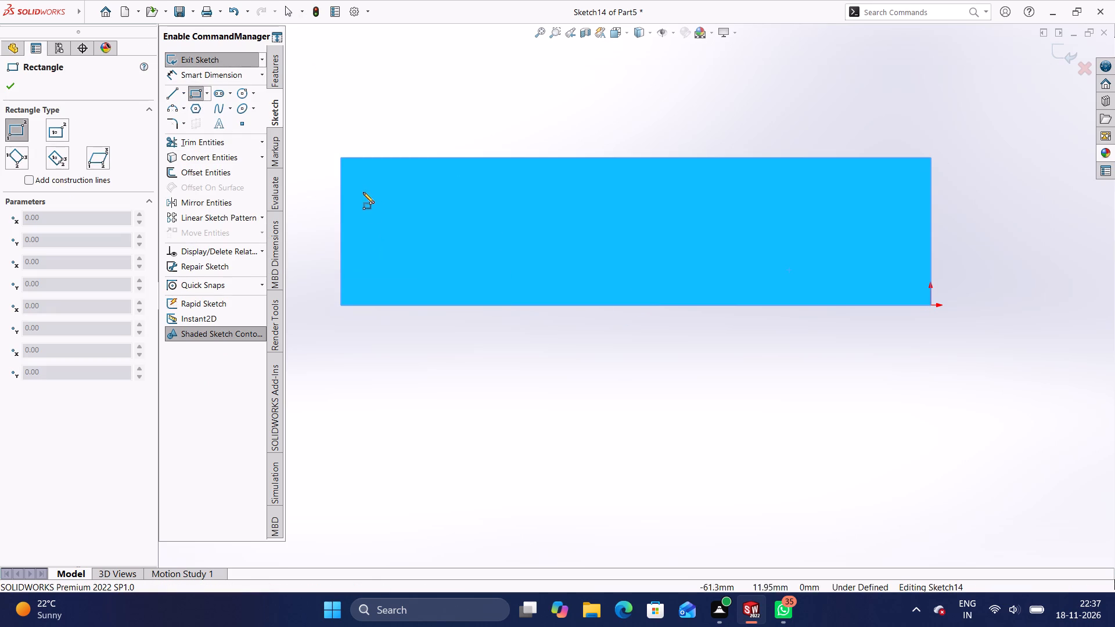
{"action": "left_click", "coordinate": [341, 305]}
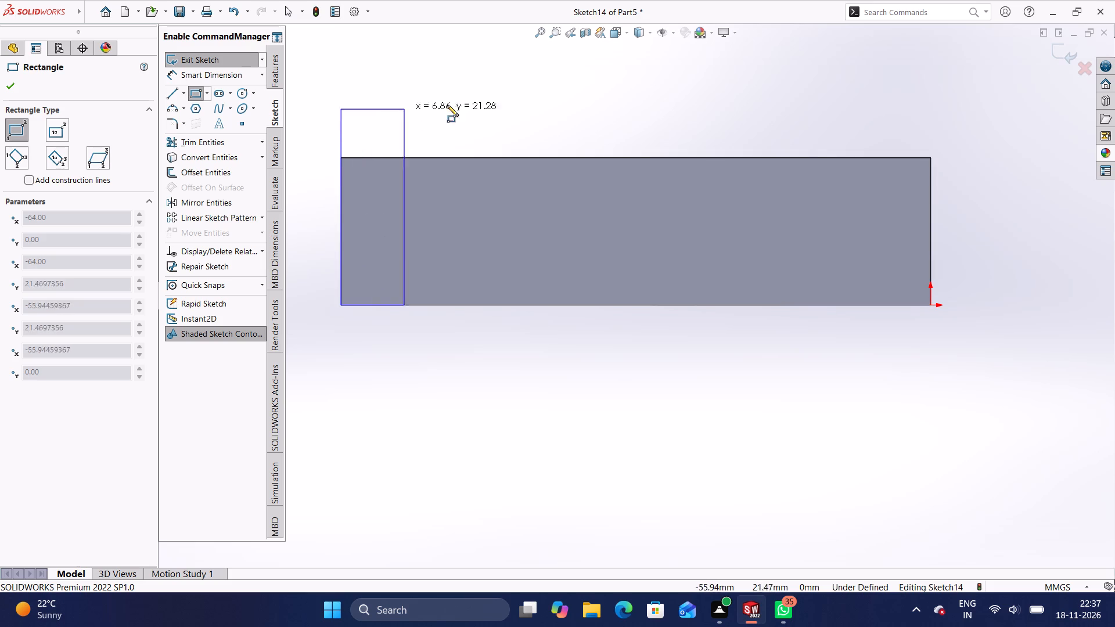
{"action": "scroll", "coordinate": [713, 101], "scroll_direction": "up", "scroll_amount": 3}
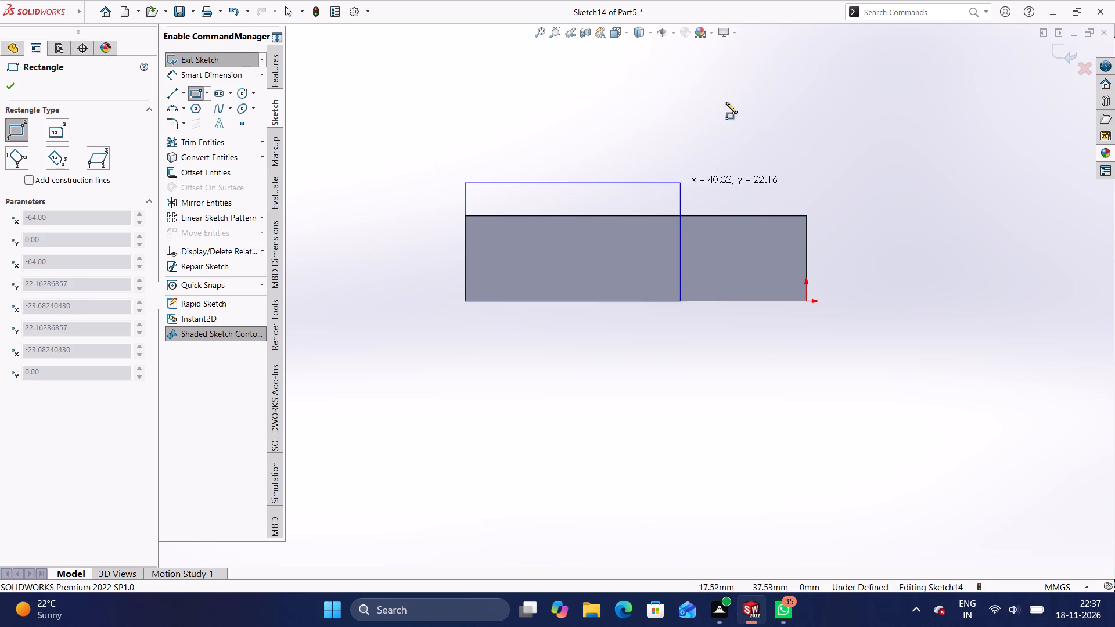
{"action": "scroll", "coordinate": [751, 63], "scroll_direction": "up", "scroll_amount": 2}
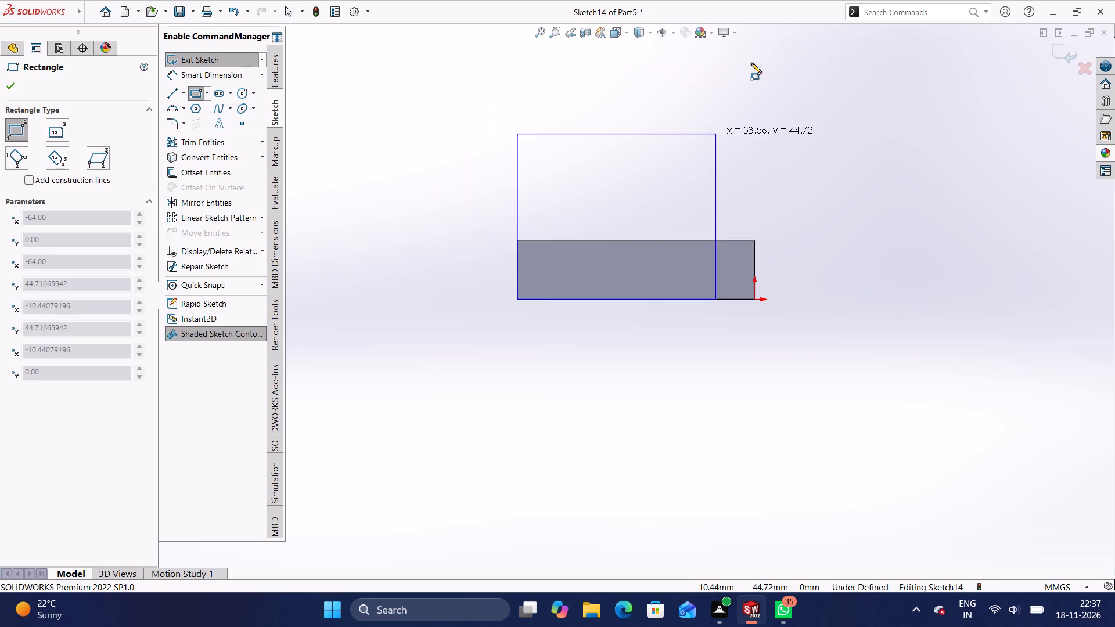
{"action": "left_click", "coordinate": [734, 90]}
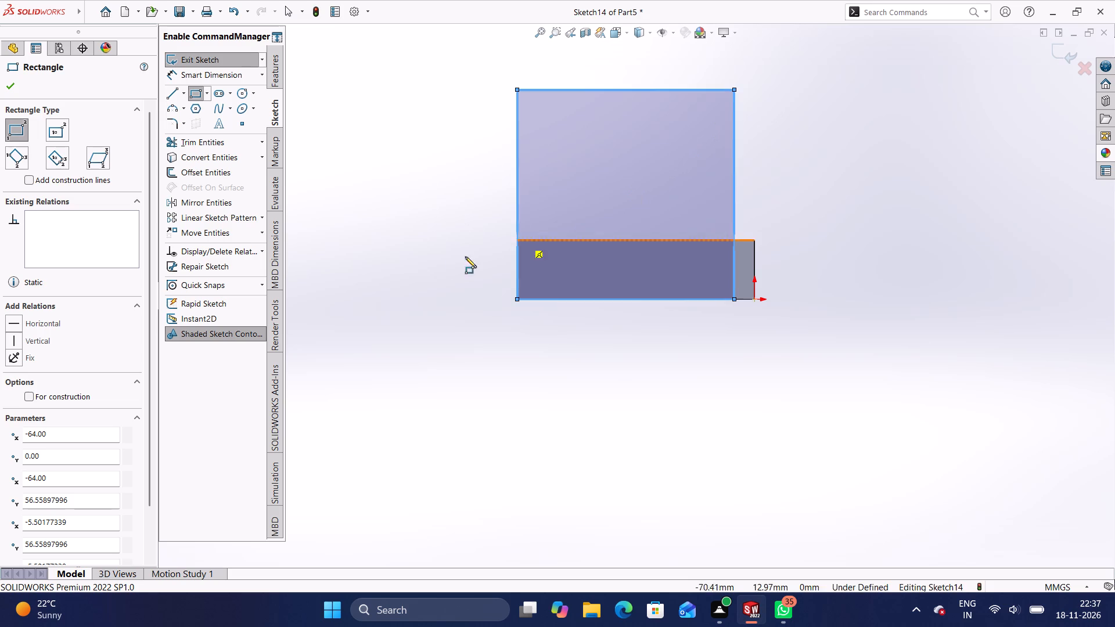
Dimension the rectangle's vertical side opposite the origin to 64 mm.
{"action": "left_click", "coordinate": [228, 79]}
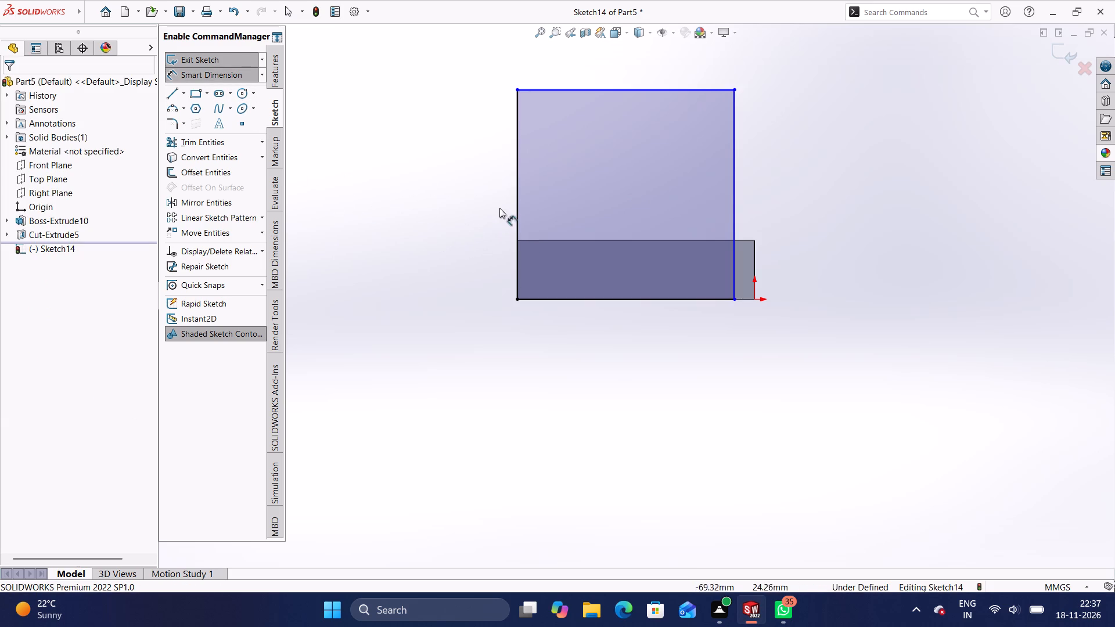
{"action": "left_click", "coordinate": [516, 170]}
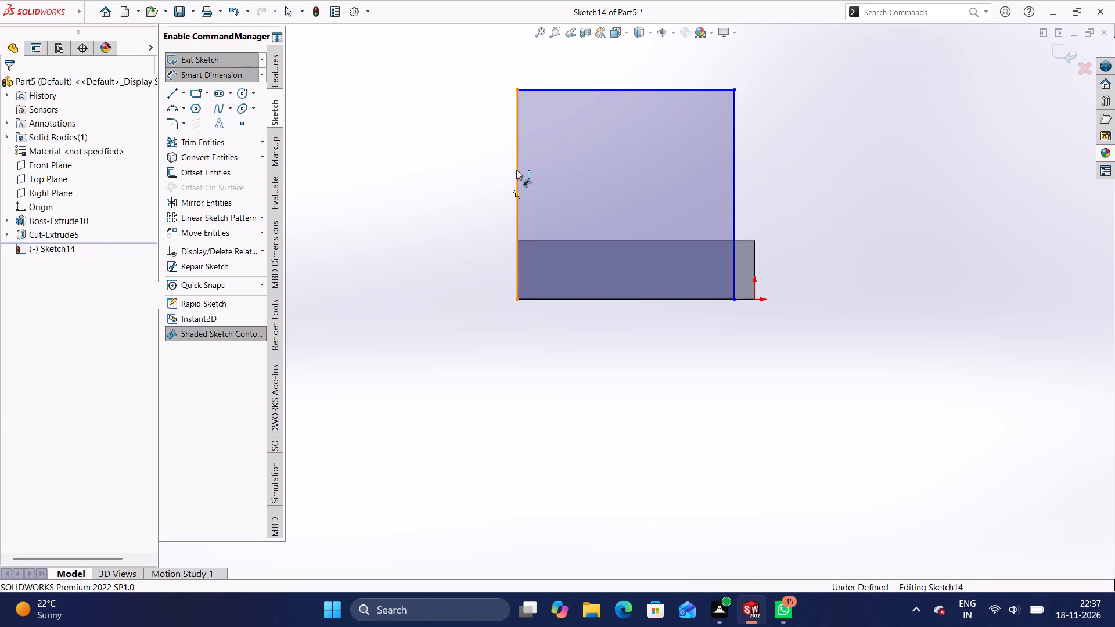
{"action": "left_click", "coordinate": [447, 169]}
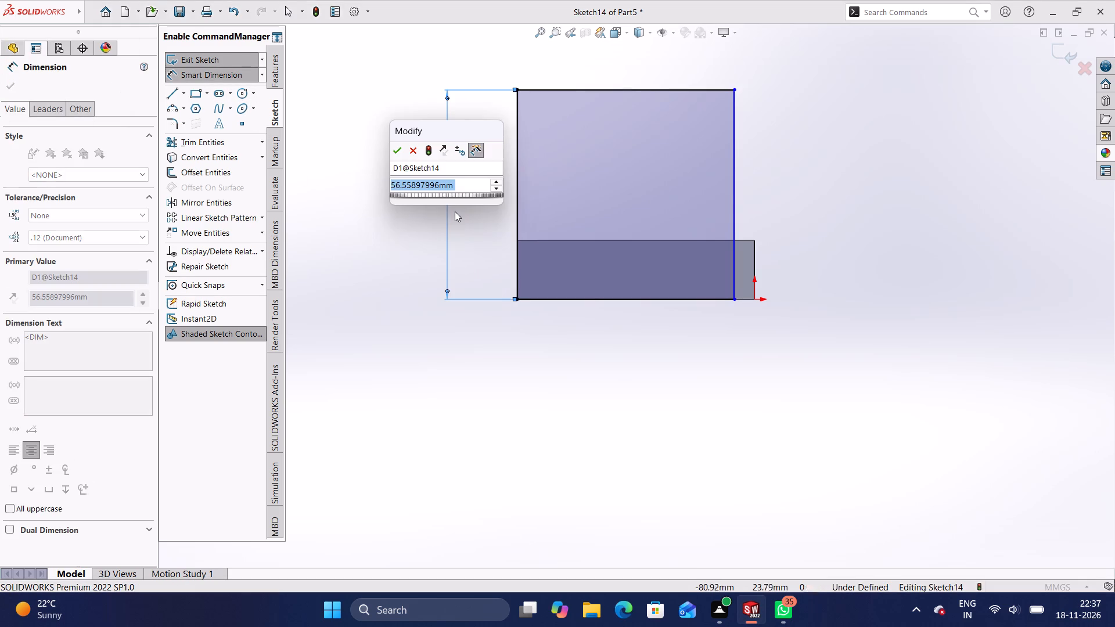
{"action": "key", "text": "BackSpace"}
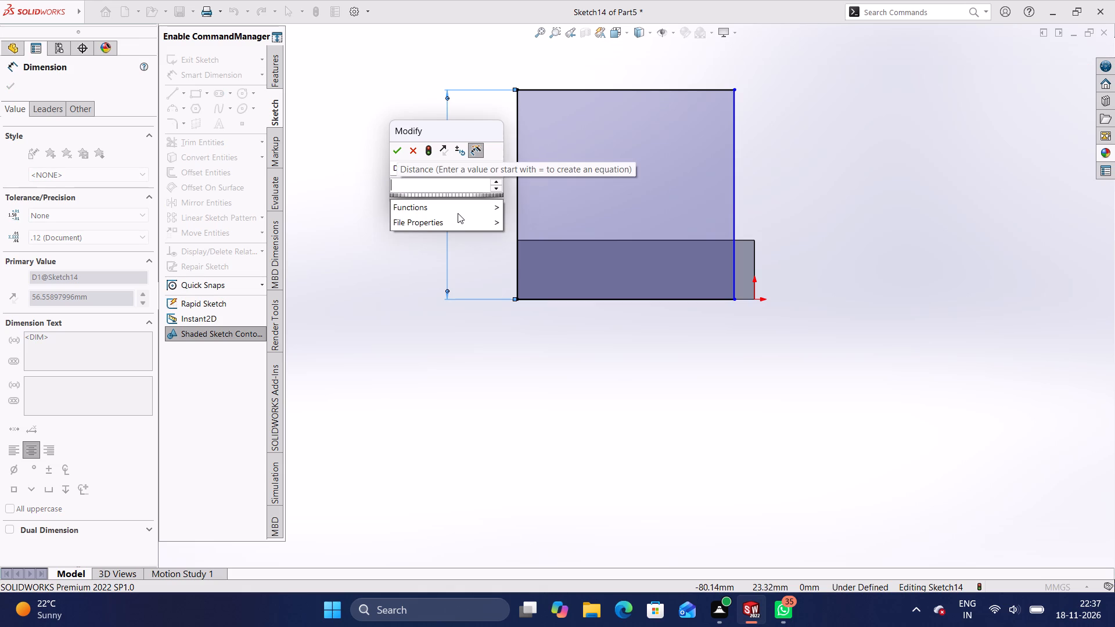
{"action": "type", "text": "64"}
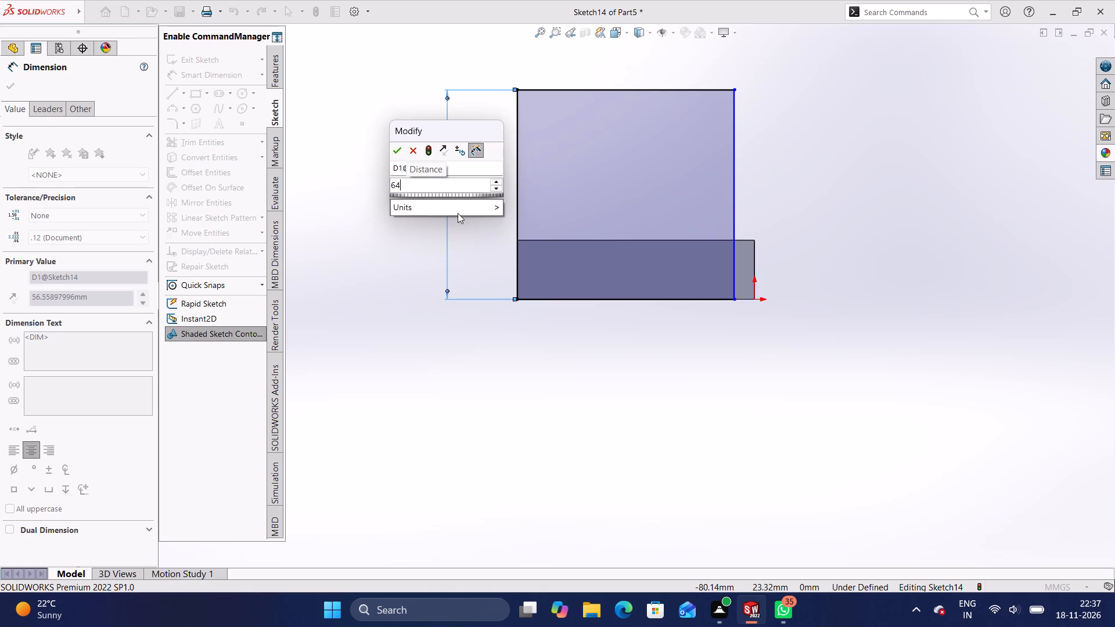
{"action": "key", "text": "Return"}
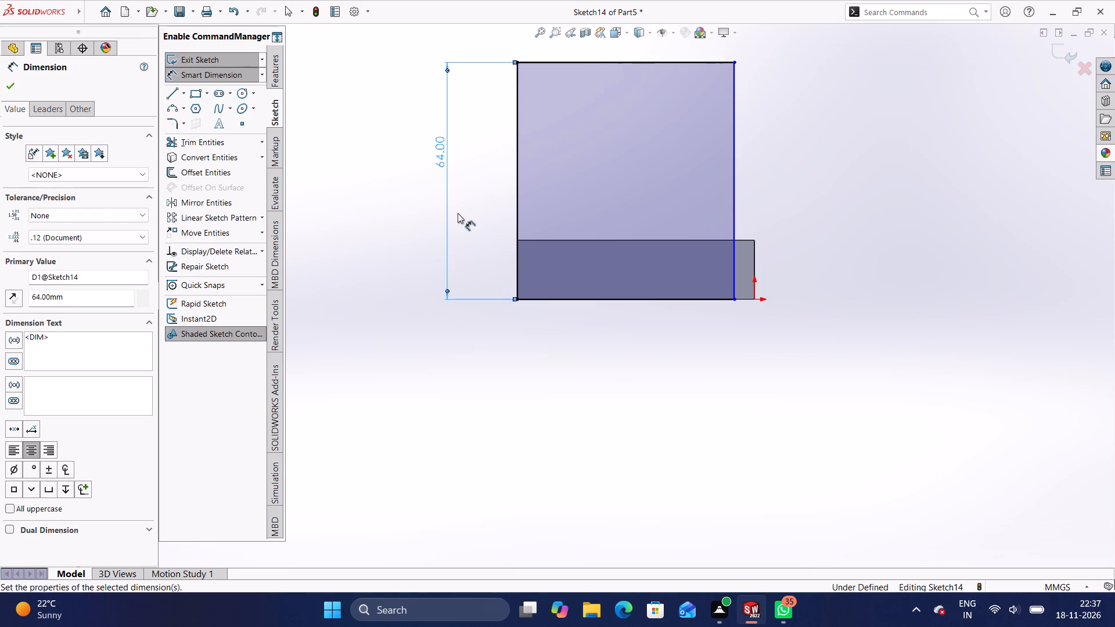
{"action": "left_click", "coordinate": [448, 219]}
{"action": "left_click", "coordinate": [400, 317]}
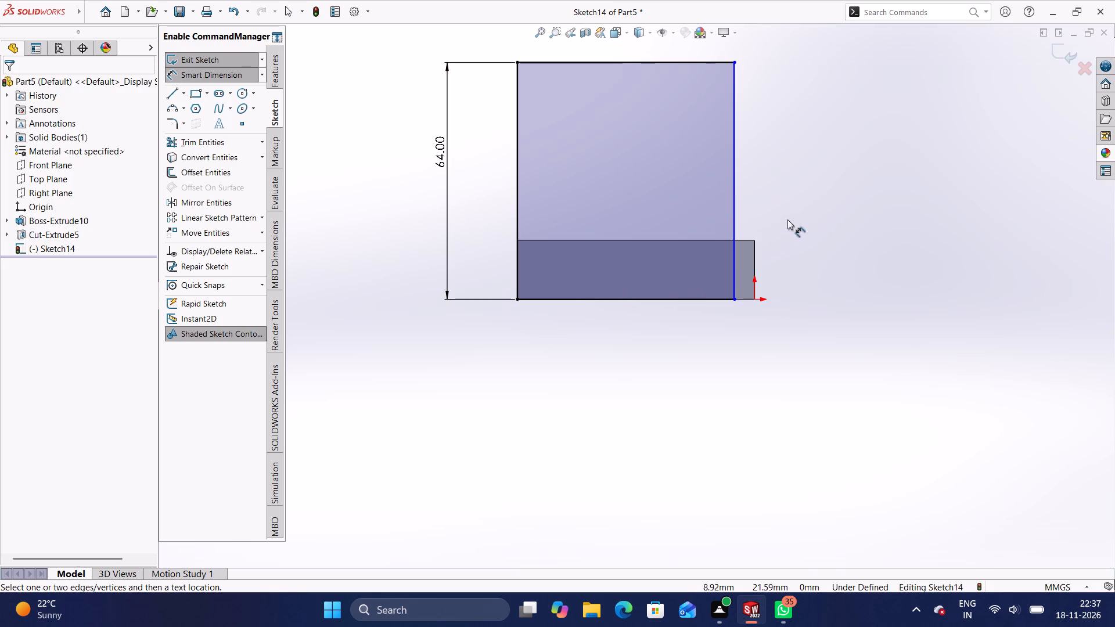
Dimension the rectangle's top side to 64 mm.
{"action": "scroll", "coordinate": [787, 219], "scroll_direction": "up", "scroll_amount": 1}
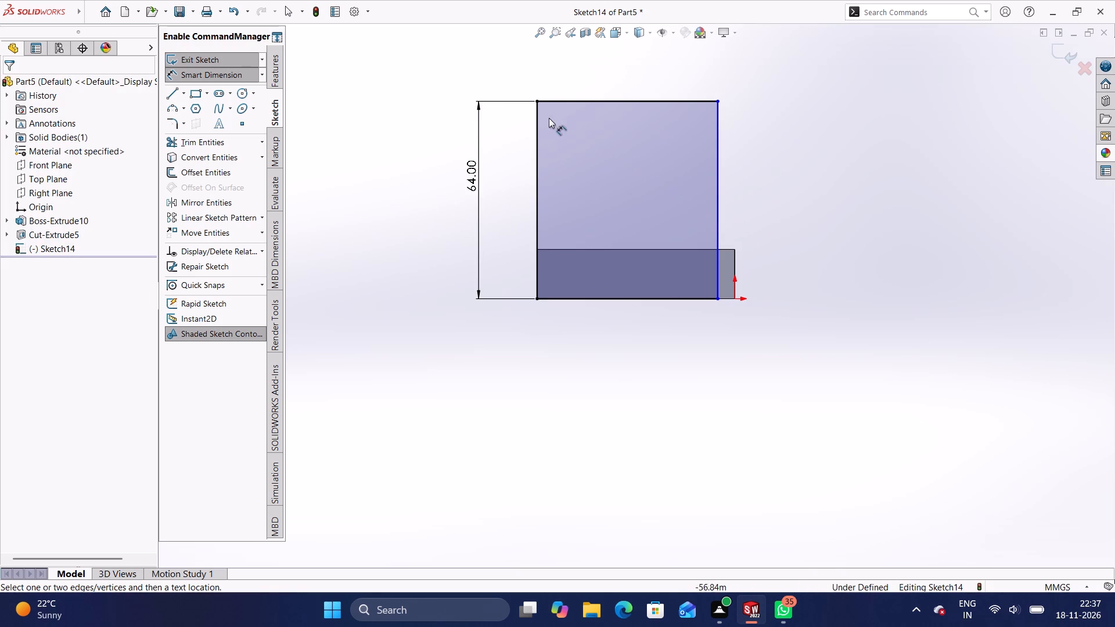
{"action": "left_click", "coordinate": [242, 79]}
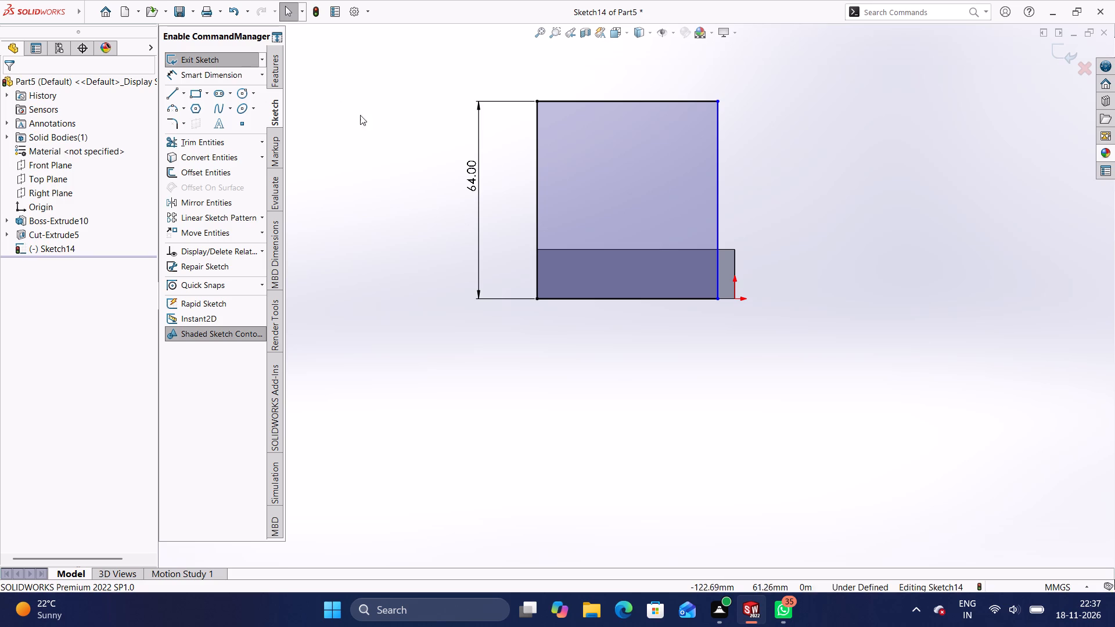
{"action": "left_click", "coordinate": [222, 75]}
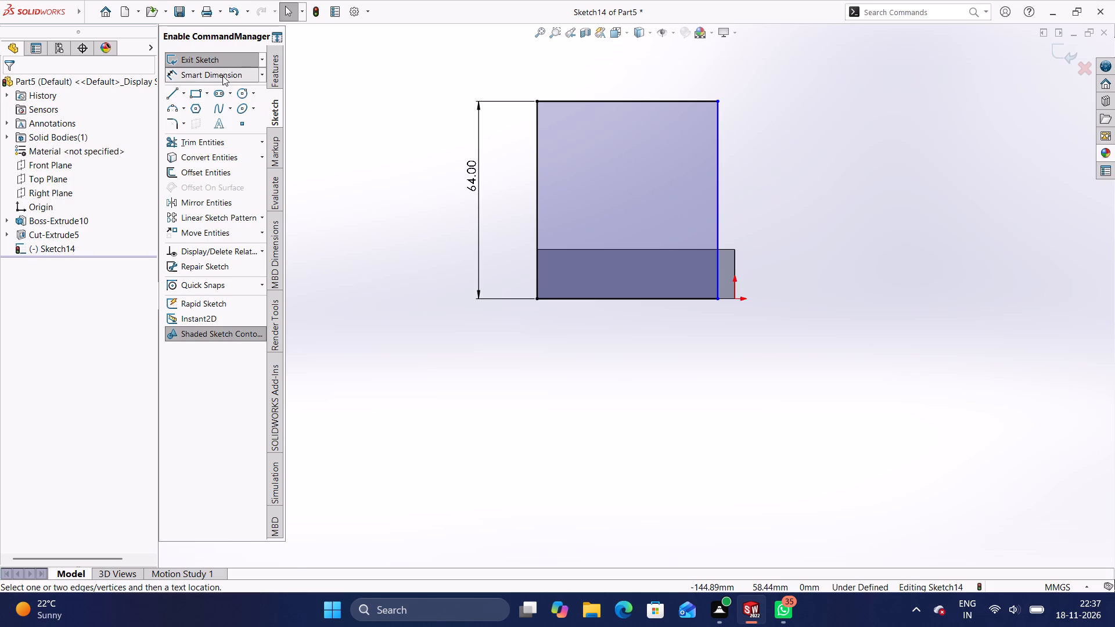
{"action": "left_click", "coordinate": [594, 101]}
{"action": "left_click", "coordinate": [600, 64]}
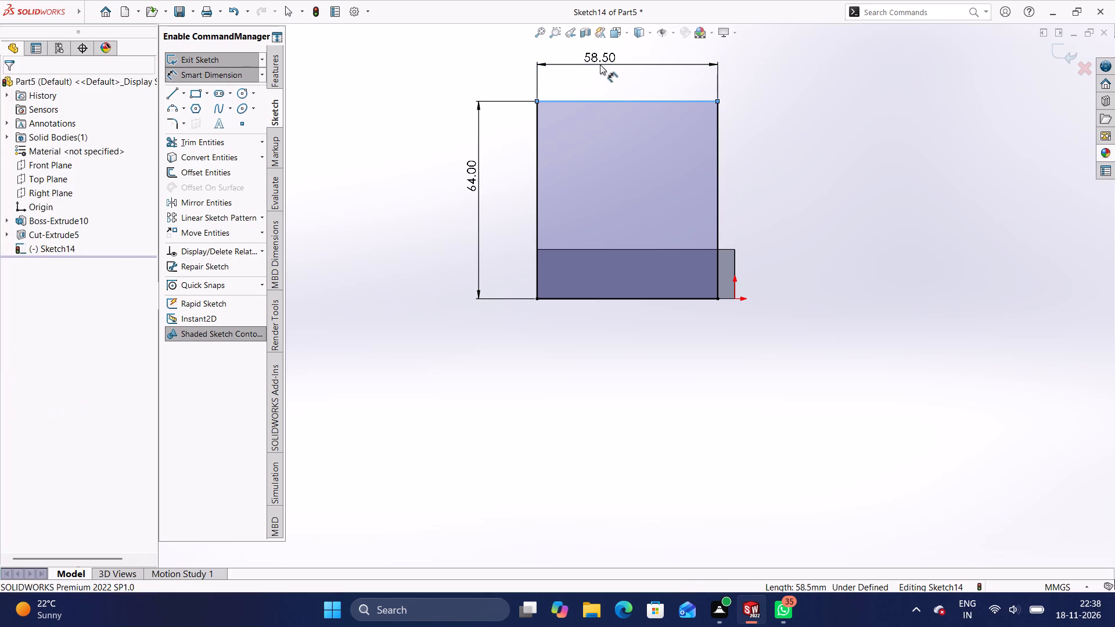
{"action": "key", "text": "BackSpace"}
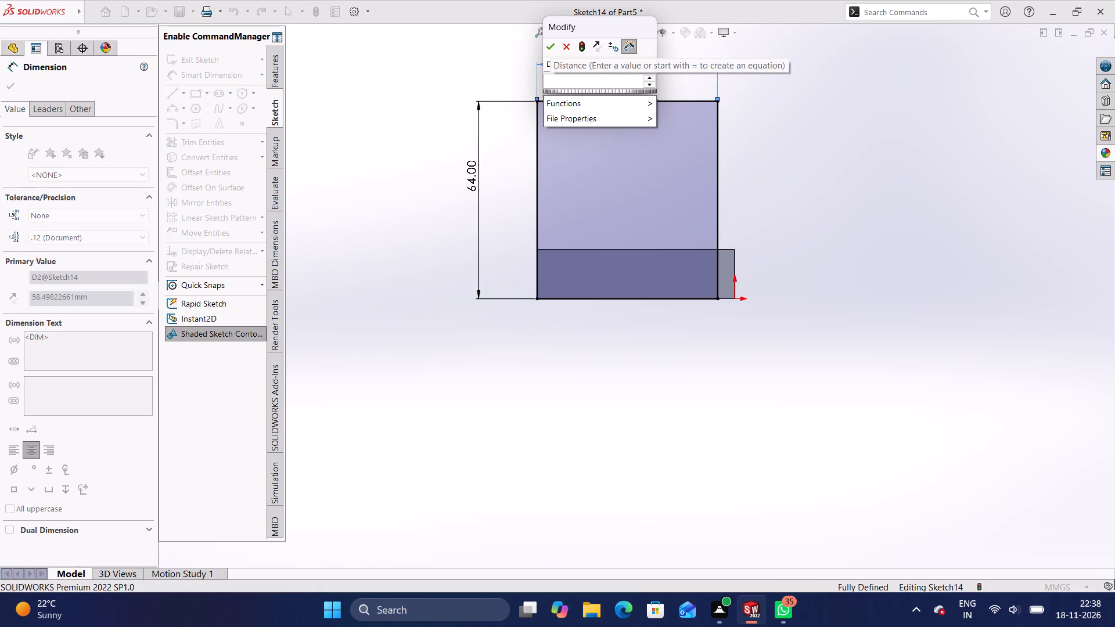
{"action": "key", "text": "6"}
{"action": "key", "text": "4"}
{"action": "key", "text": "Return"}
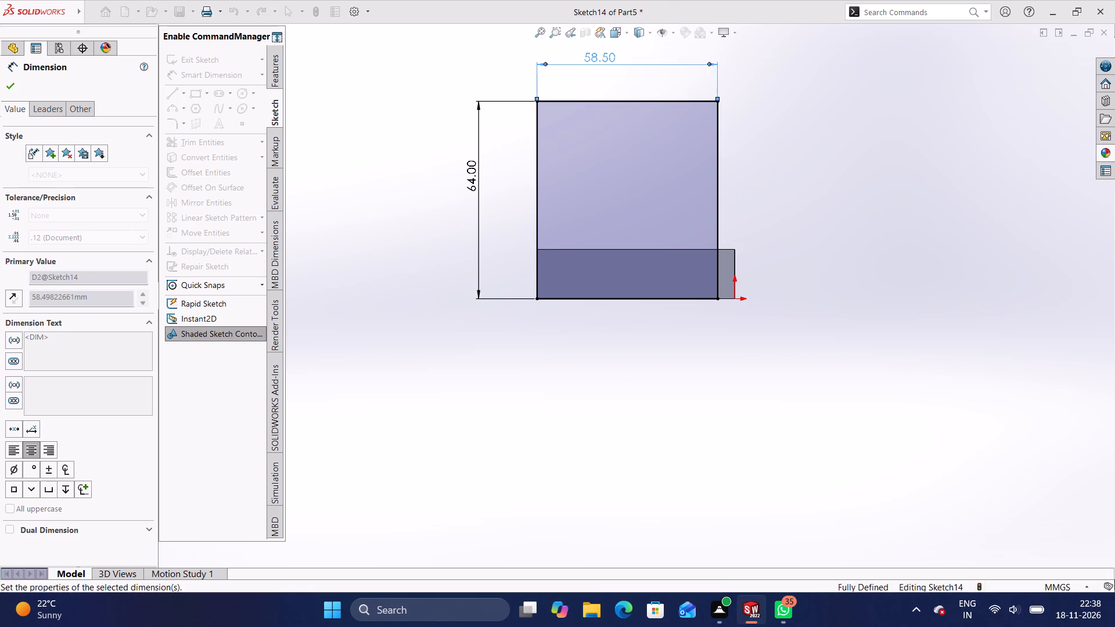
{"action": "left_click", "coordinate": [753, 152]}
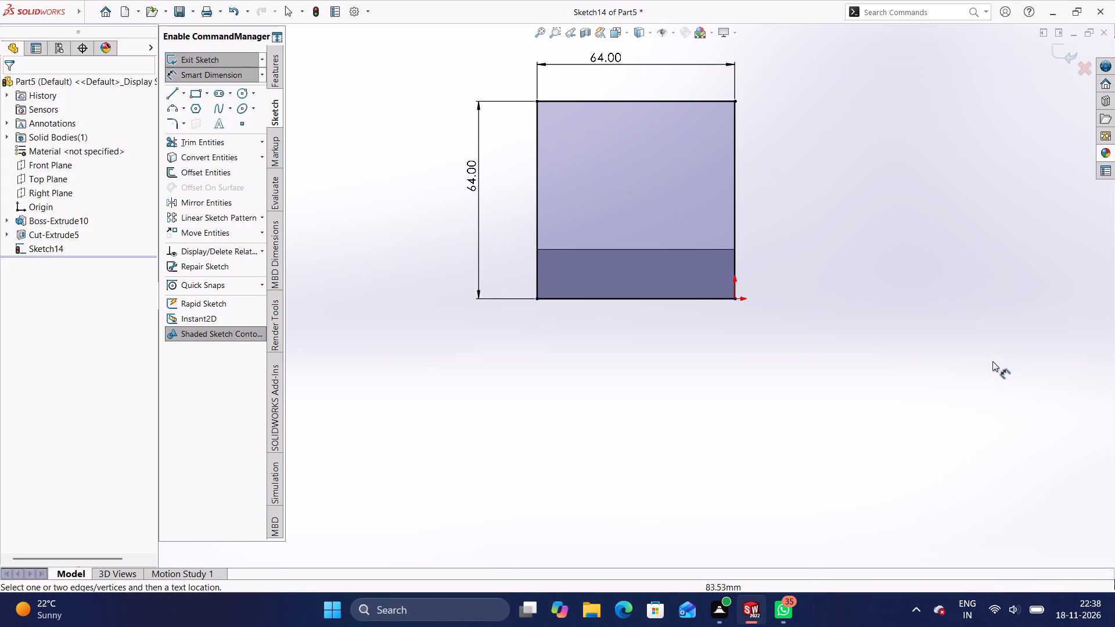
Round the rectangle's upper corner above the origin with a 32 mm Sketch Fillet.
{"action": "middle_click_drag", "start_coordinate": [992, 361], "coordinate": [916, 411]}
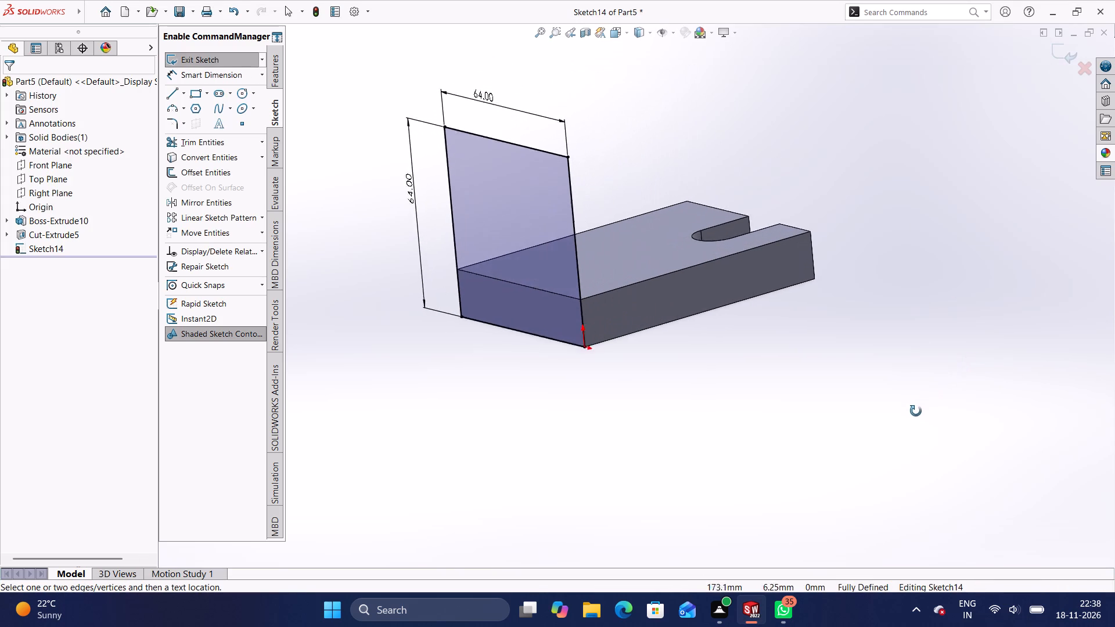
{"action": "middle_click_drag", "start_coordinate": [916, 411], "coordinate": [804, 442]}
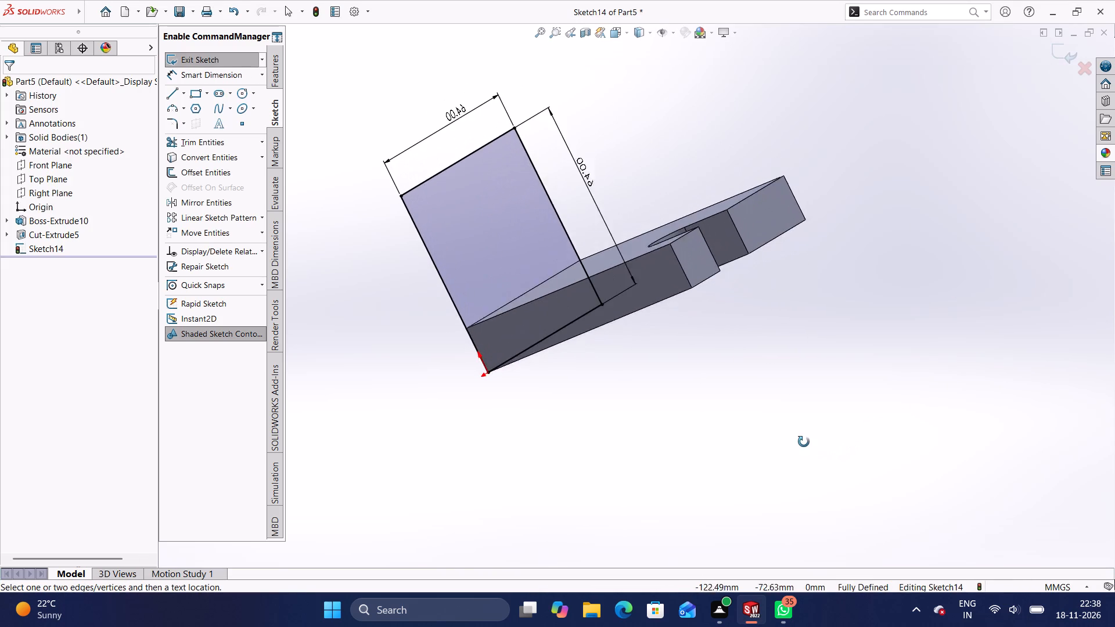
{"action": "middle_click_drag", "start_coordinate": [804, 442], "coordinate": [784, 502]}
{"action": "middle_click_drag", "start_coordinate": [762, 383], "coordinate": [774, 394]}
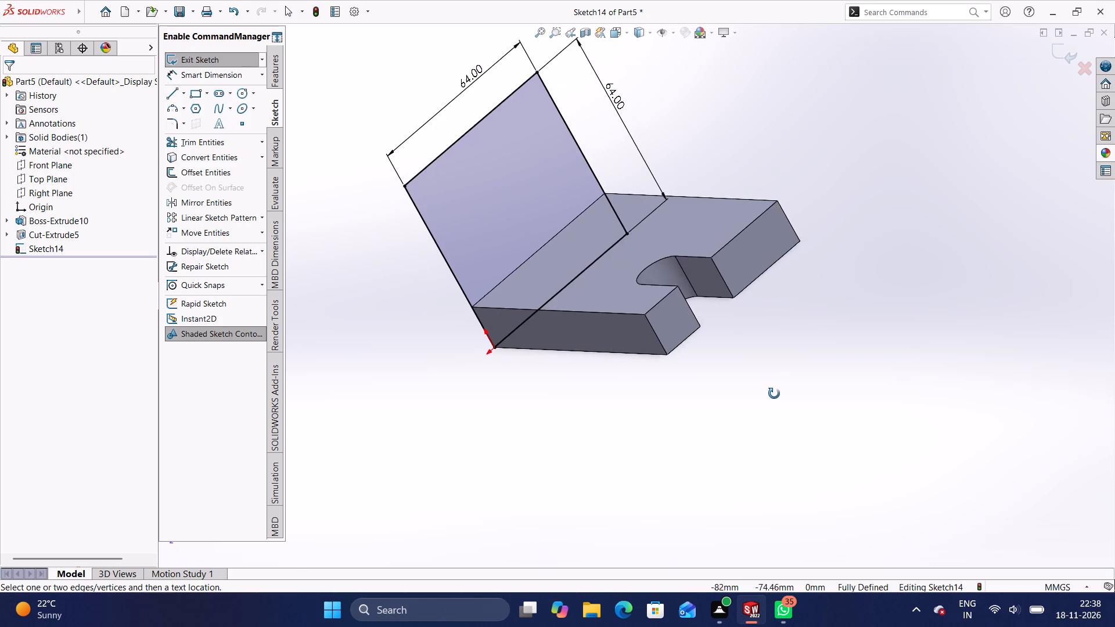
{"action": "middle_click_drag", "start_coordinate": [774, 394], "coordinate": [778, 397]}
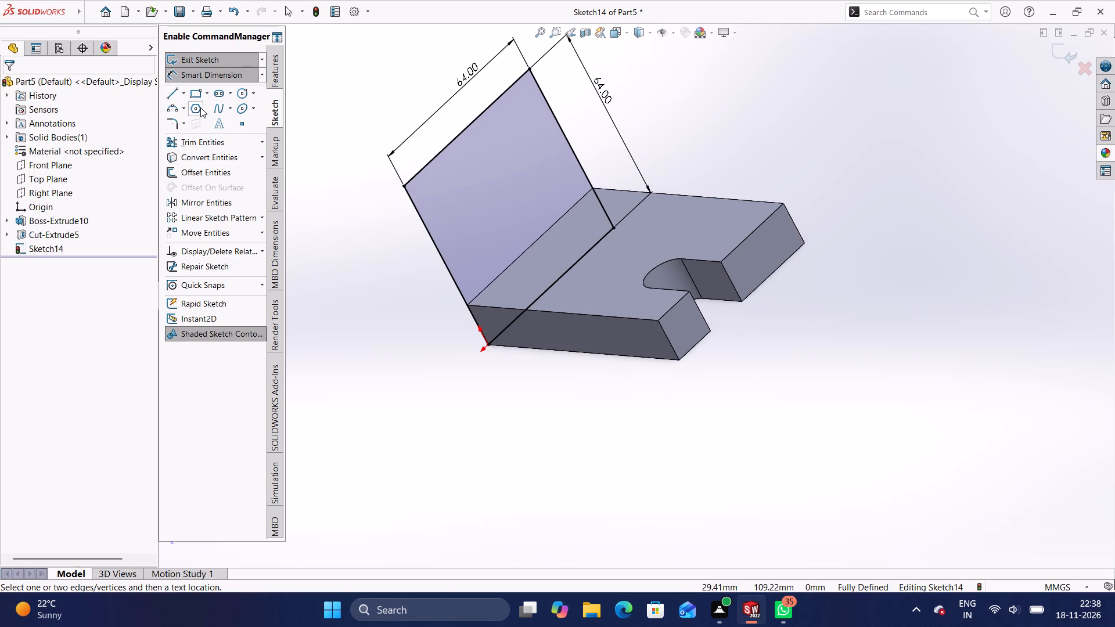
{"action": "left_click", "coordinate": [171, 117]}
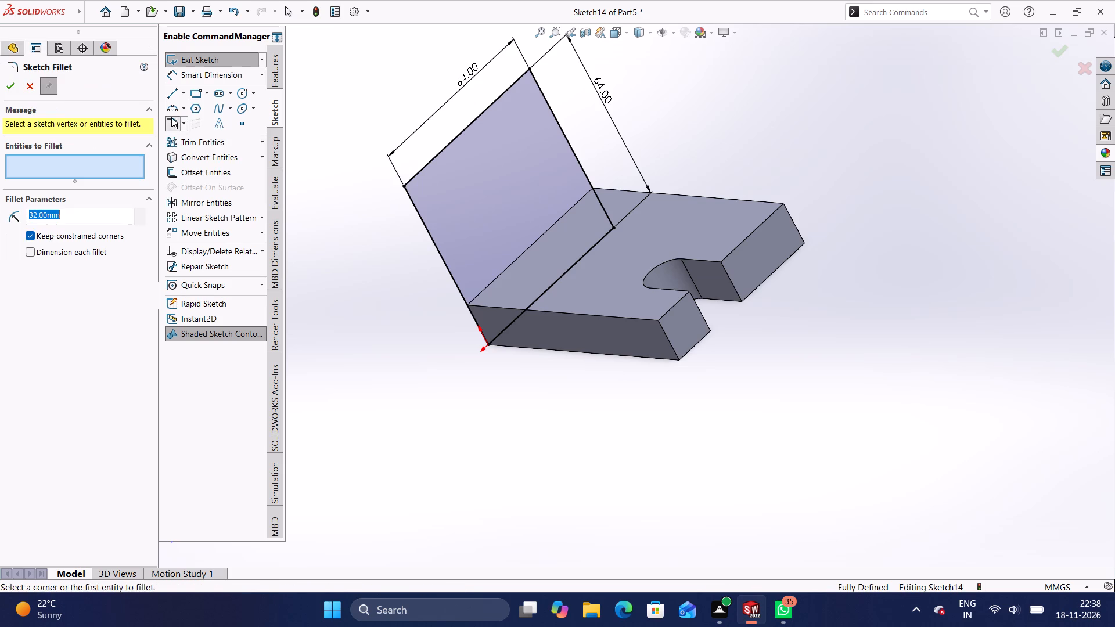
{"action": "left_click", "coordinate": [414, 207]}
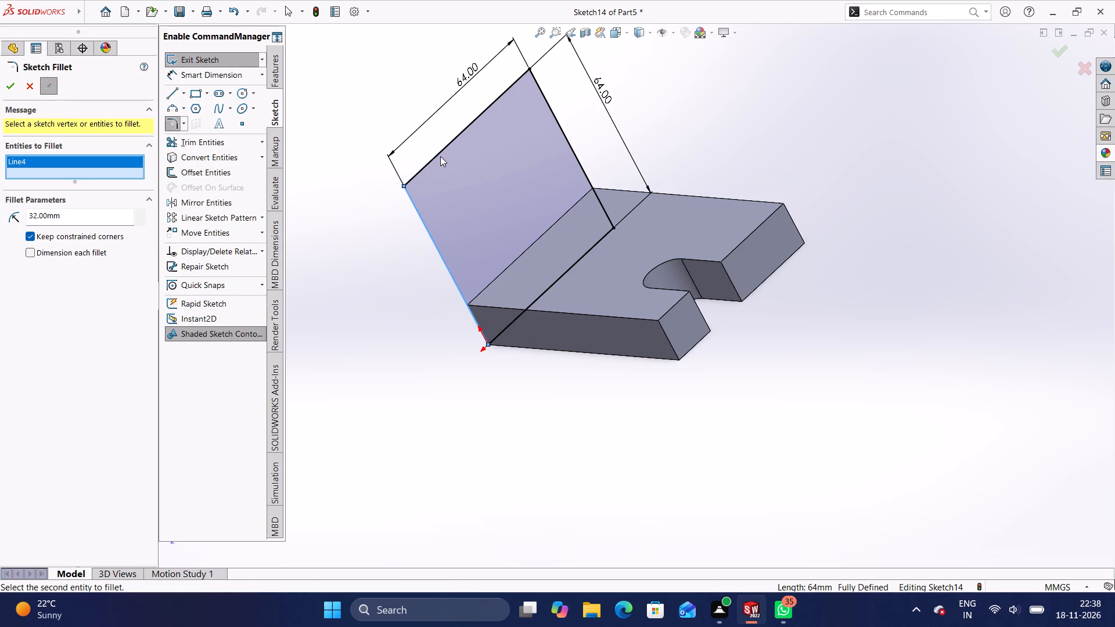
{"action": "left_click", "coordinate": [440, 151]}
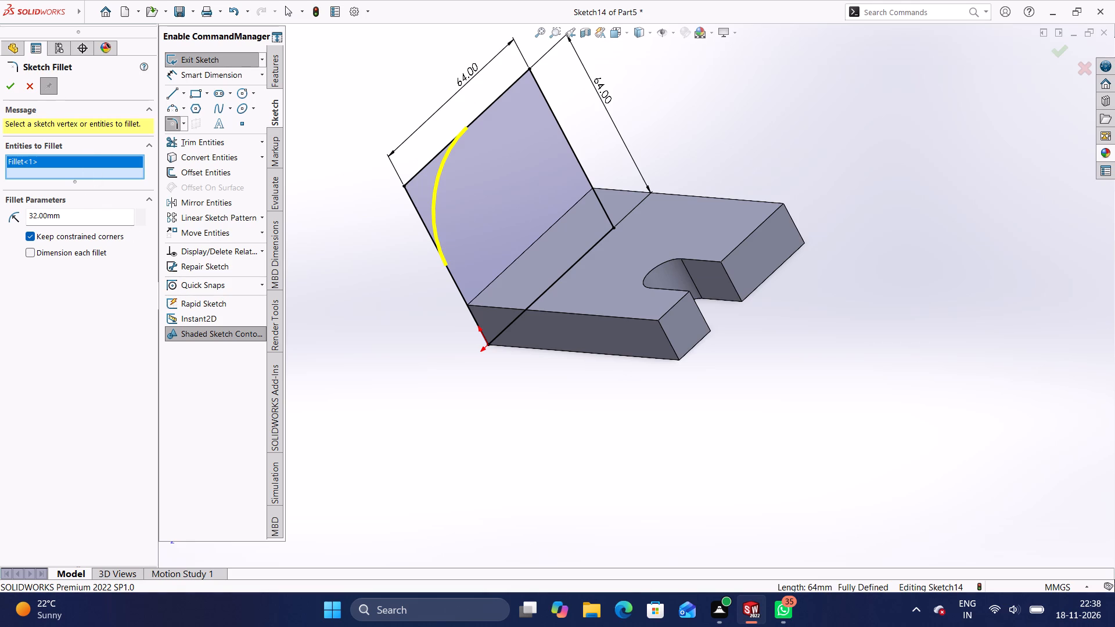
{"action": "left_click", "coordinate": [10, 94]}
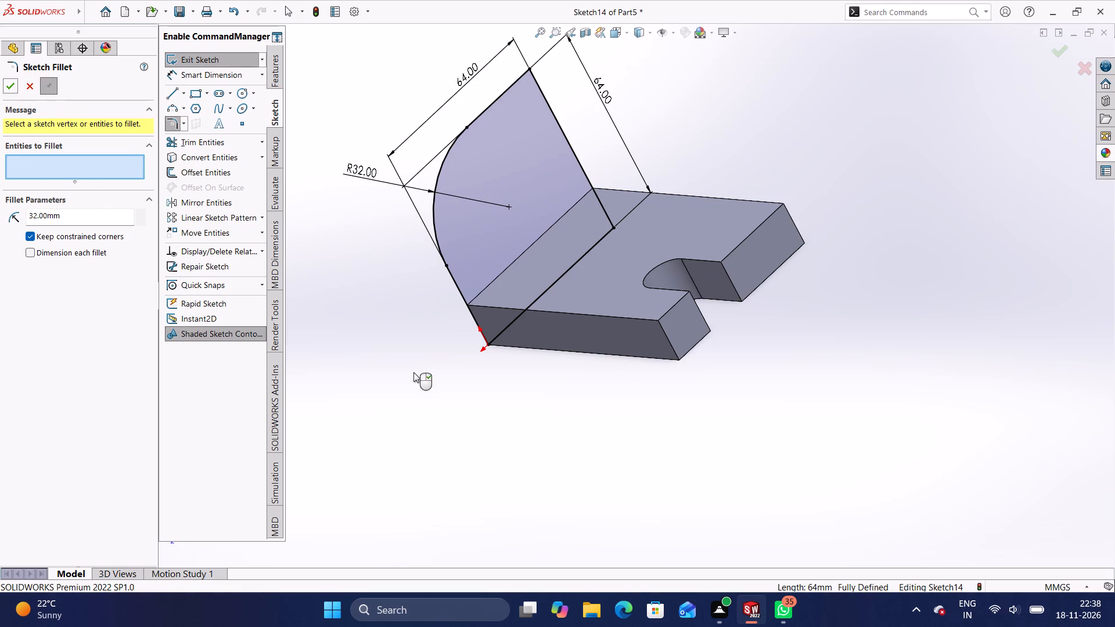
{"action": "left_click", "coordinate": [15, 82]}
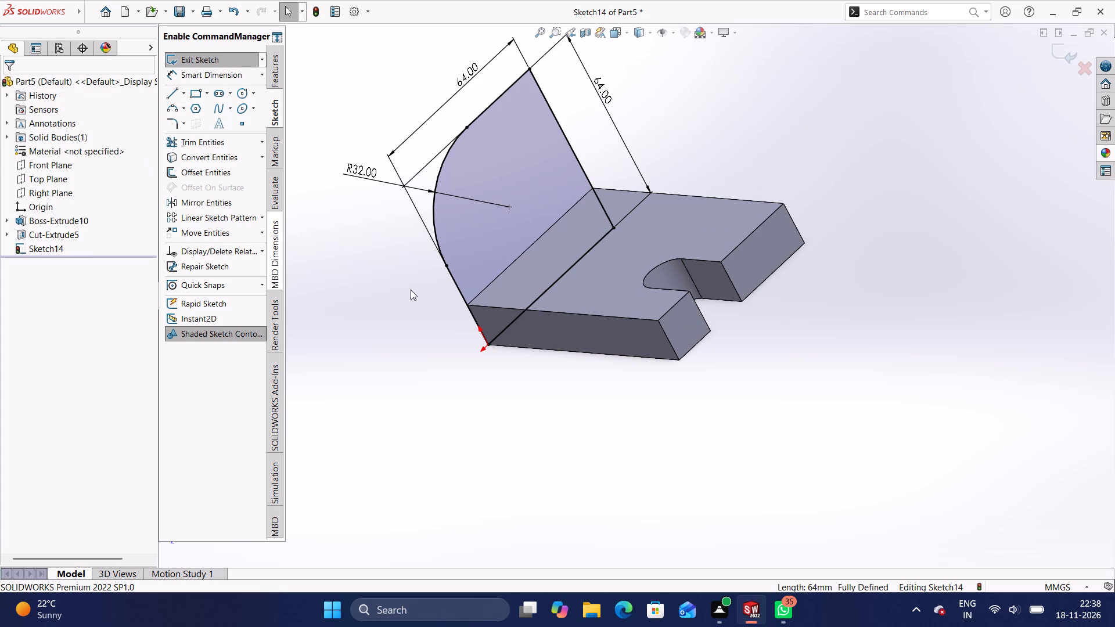
{"action": "left_click", "coordinate": [416, 294]}
{"action": "left_click", "coordinate": [416, 294]}
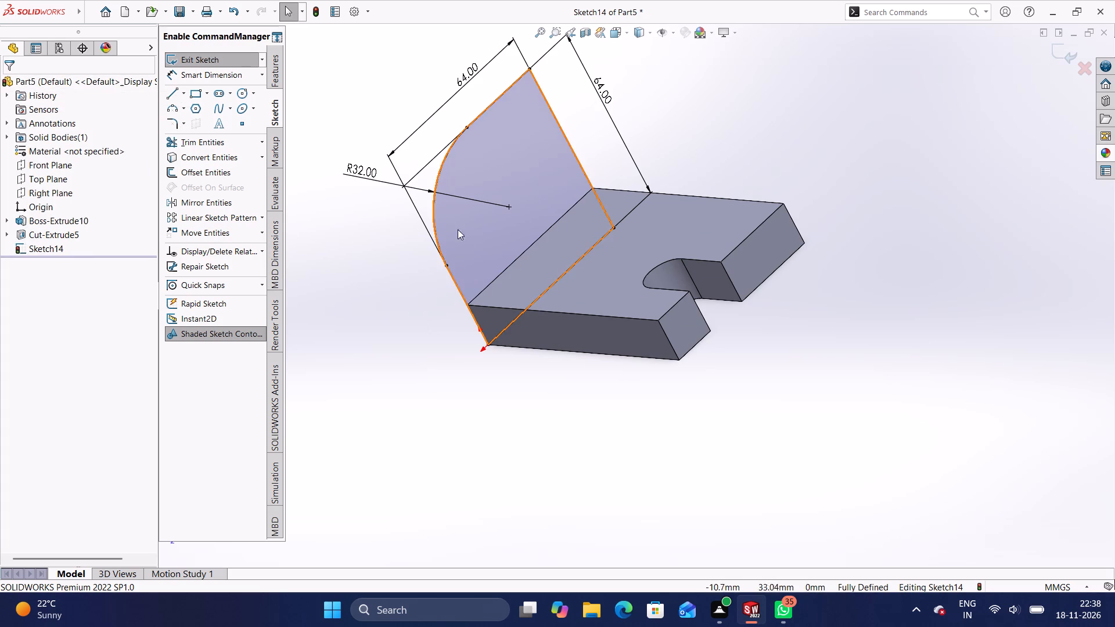
Extrude the rounded upright profile 16 mm blind with the direction reversed so it runs over the base, merging the result.
{"action": "left_click", "coordinate": [279, 72]}
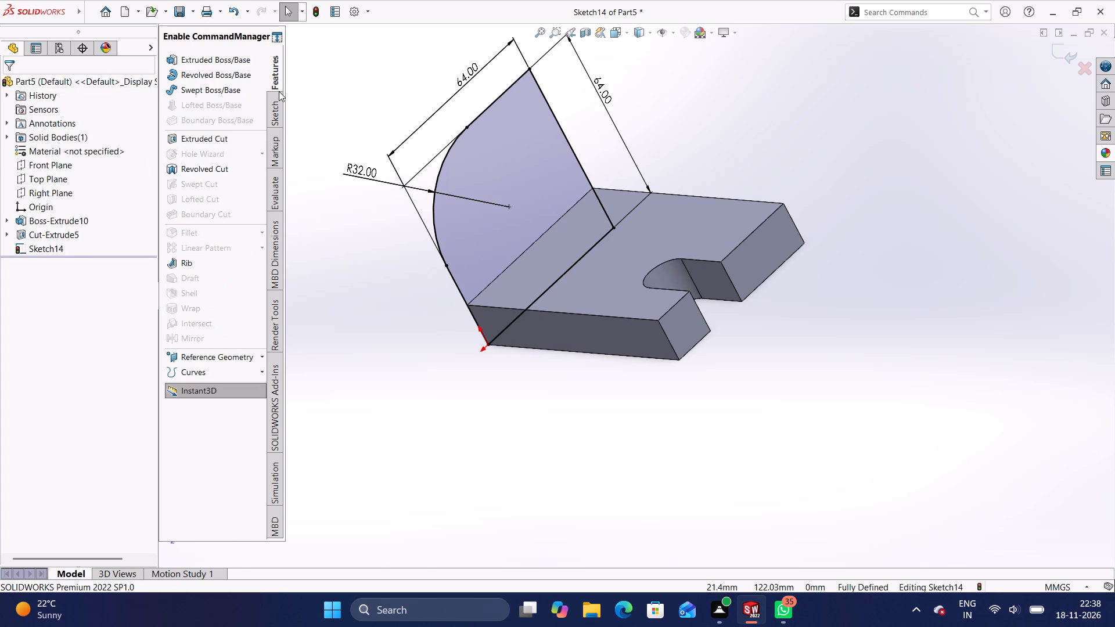
{"action": "left_click", "coordinate": [247, 60]}
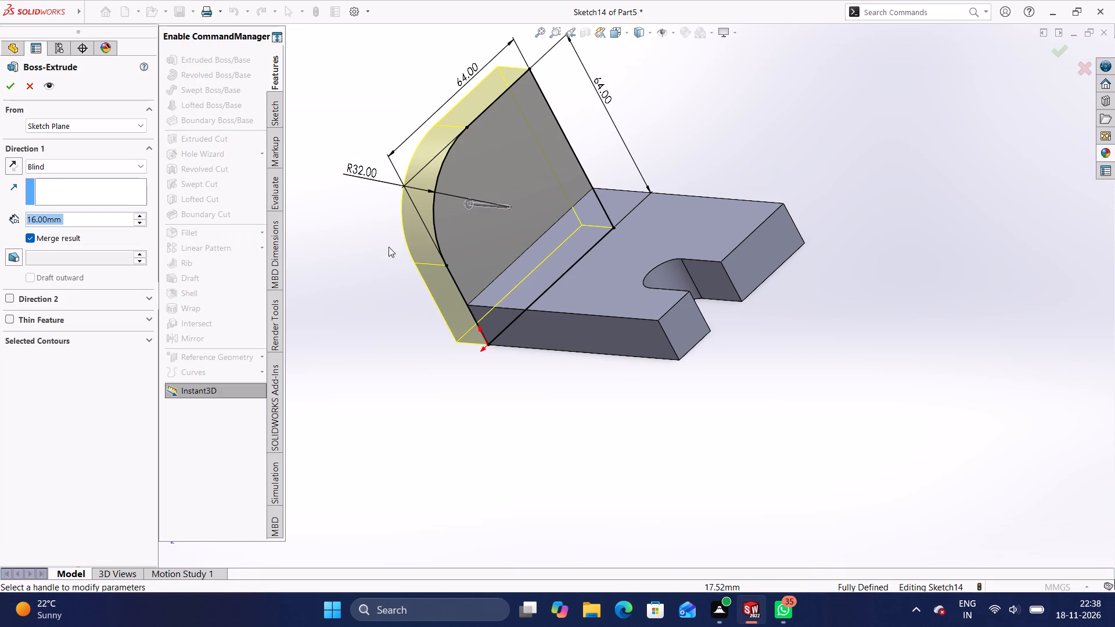
{"action": "middle_click_drag", "start_coordinate": [429, 329], "coordinate": [492, 333]}
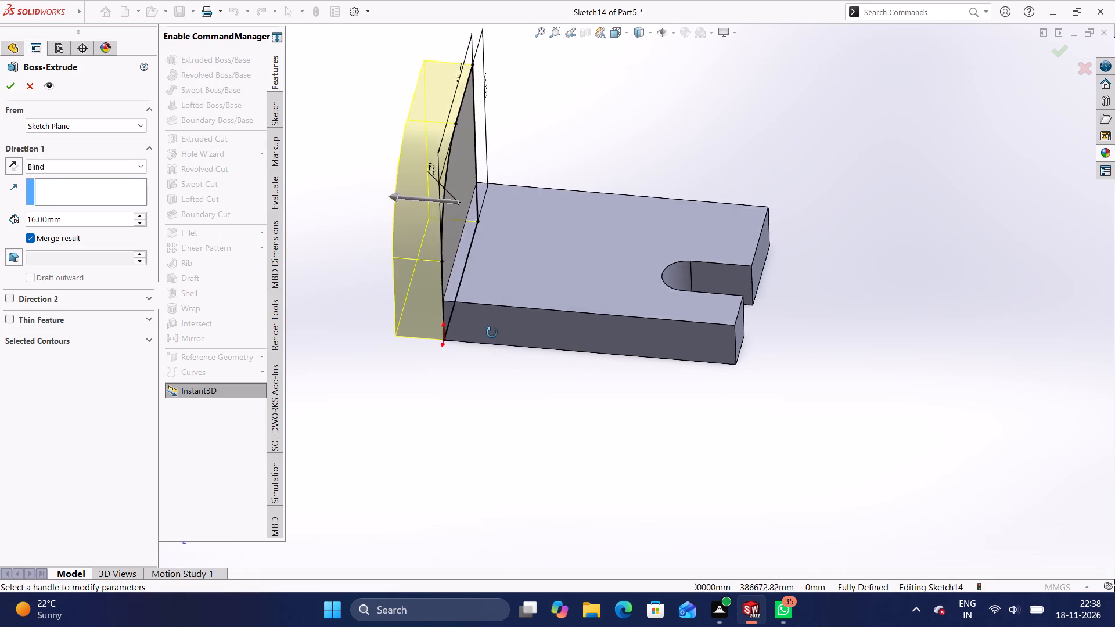
{"action": "middle_click_drag", "start_coordinate": [492, 333], "coordinate": [498, 349]}
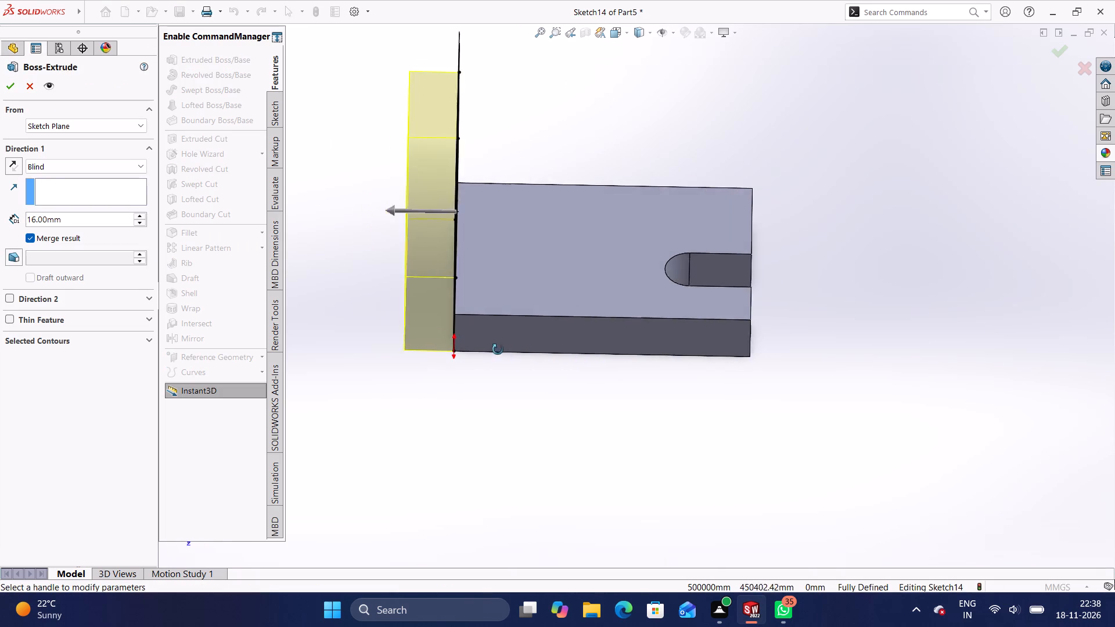
{"action": "middle_click_drag", "start_coordinate": [498, 349], "coordinate": [488, 336]}
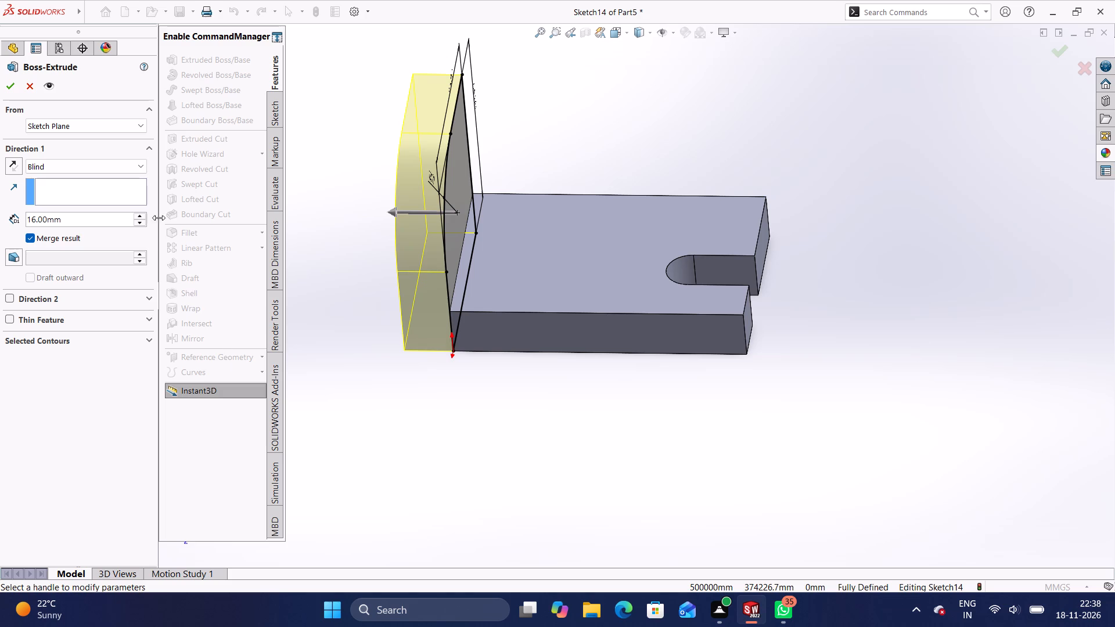
{"action": "left_click", "coordinate": [137, 170]}
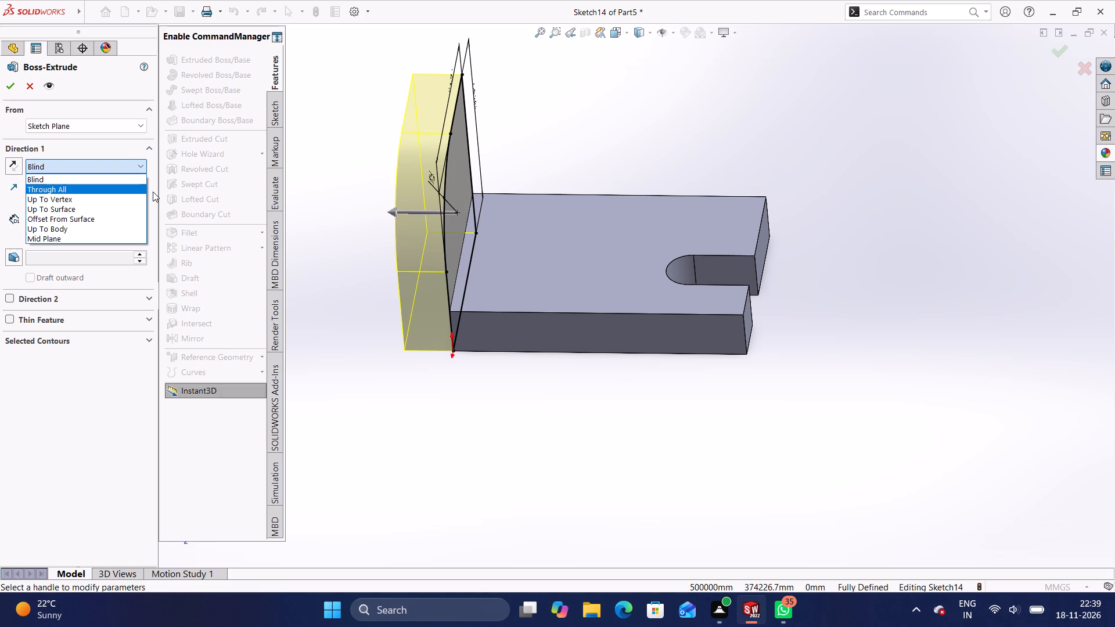
{"action": "left_click", "coordinate": [132, 175]}
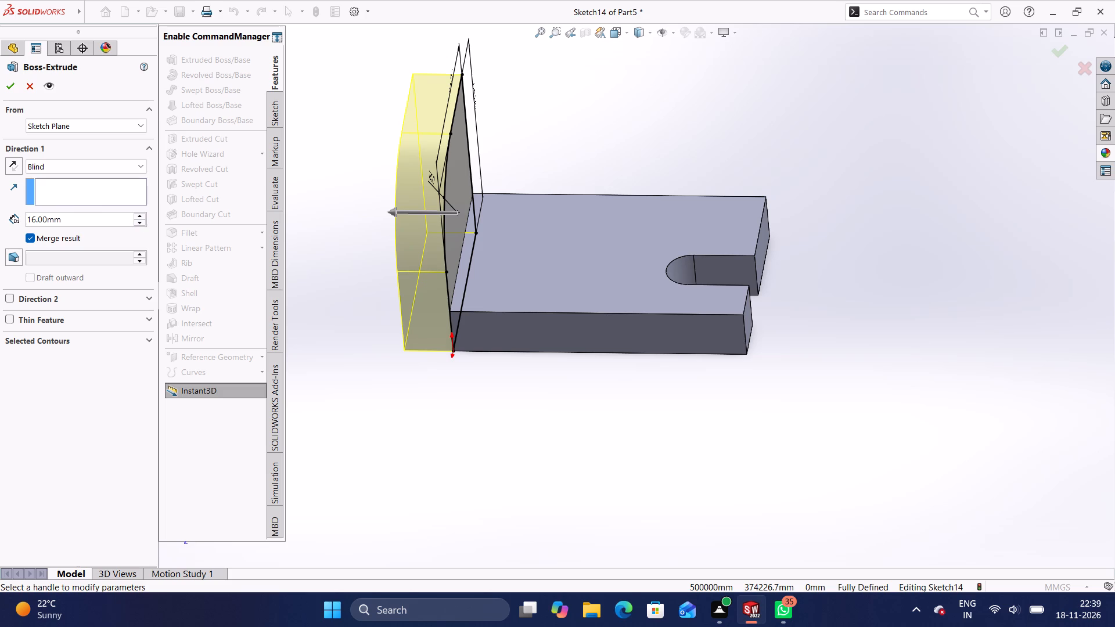
{"action": "left_click", "coordinate": [12, 163]}
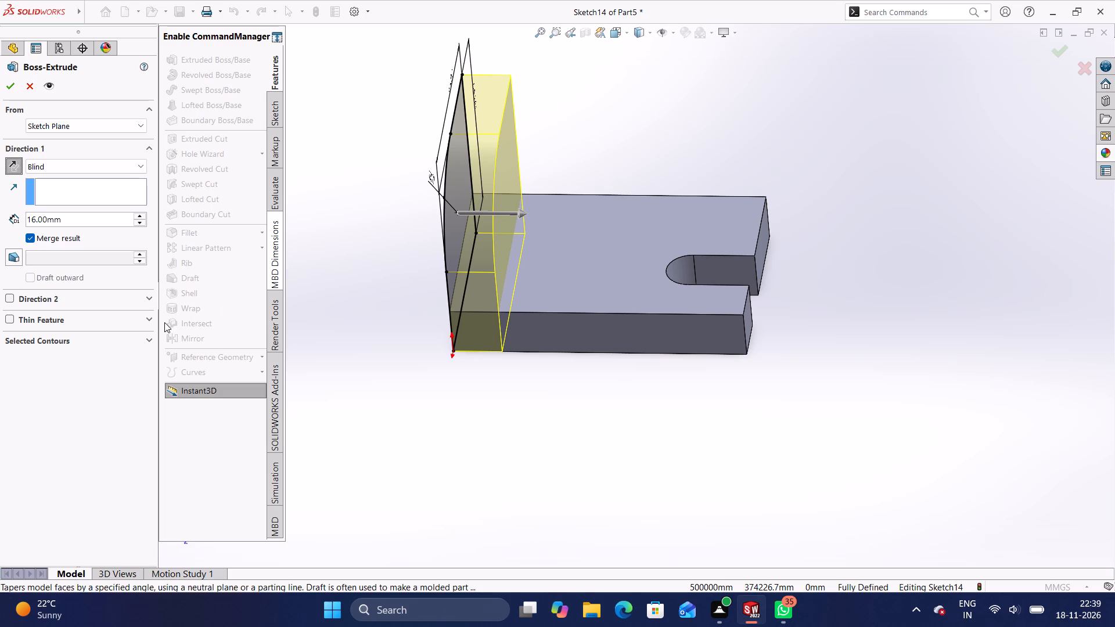
{"action": "left_click", "coordinate": [5, 82]}
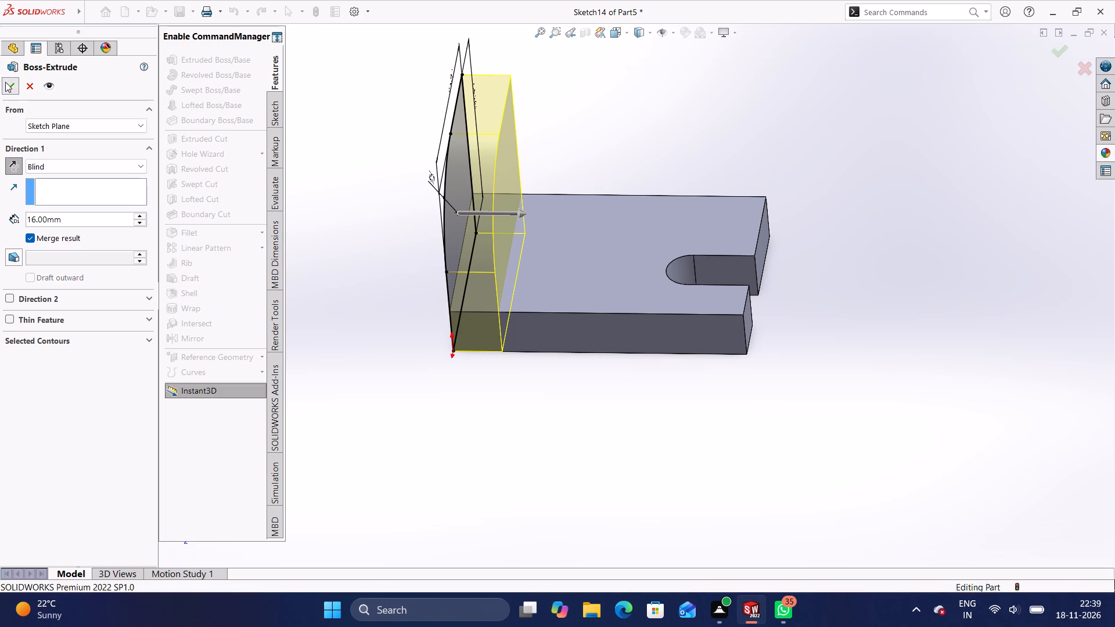
{"action": "left_click", "coordinate": [330, 349]}
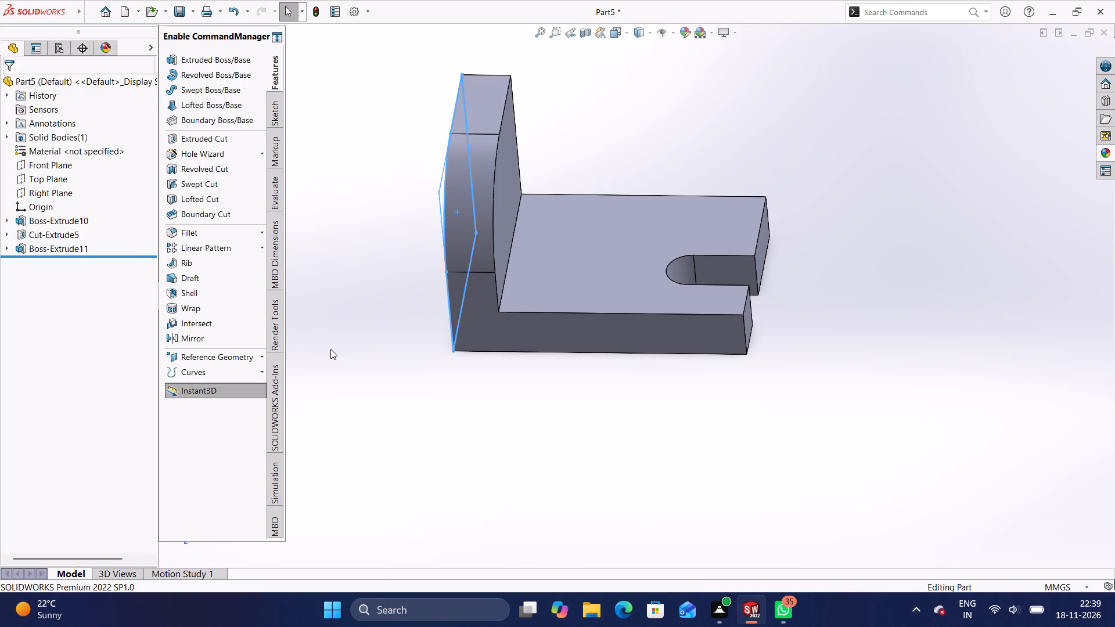
Sketch a corner rectangle about 32.6 x 26 mm on the base's top face, from the upright's inner edge at the side opposite the origin.
{"action": "middle_click_drag", "start_coordinate": [530, 449], "coordinate": [483, 436]}
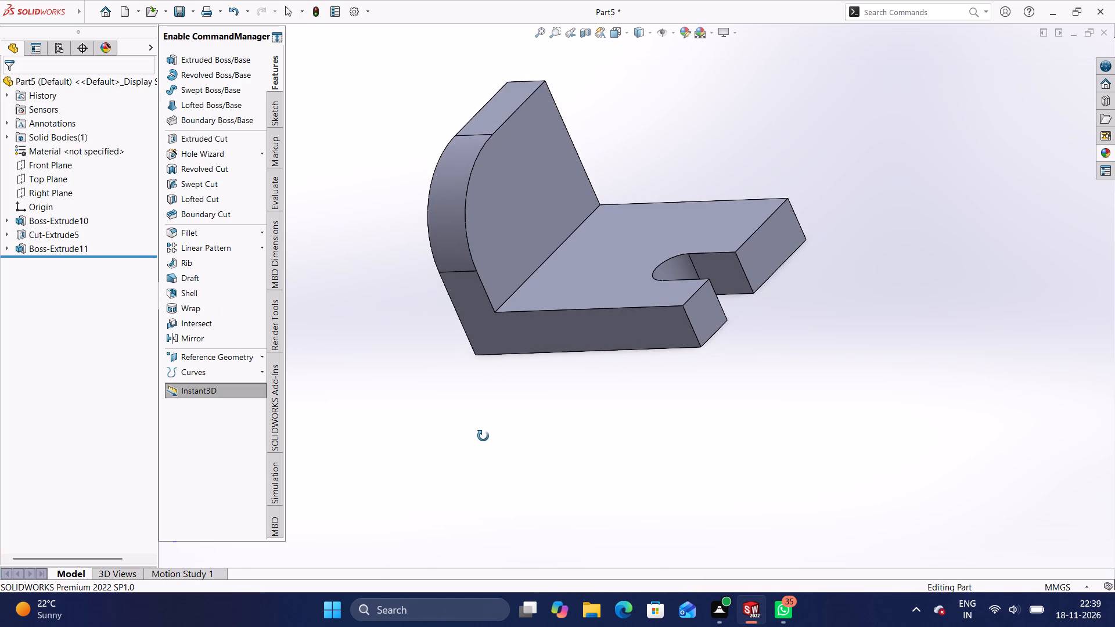
{"action": "middle_click_drag", "start_coordinate": [483, 436], "coordinate": [497, 444]}
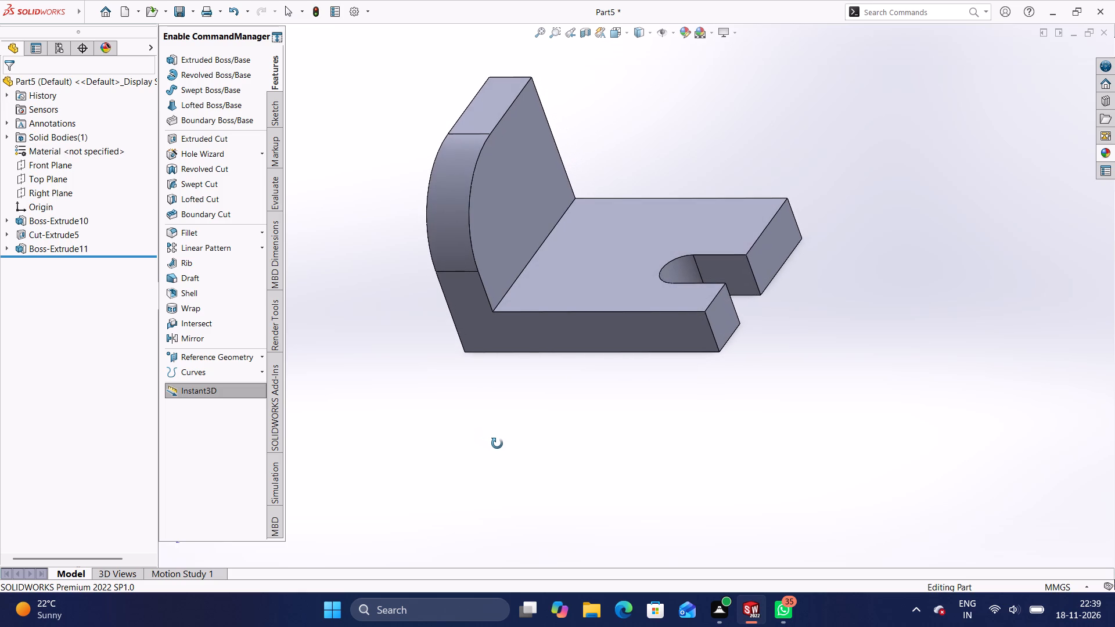
{"action": "middle_click_drag", "start_coordinate": [497, 444], "coordinate": [509, 449]}
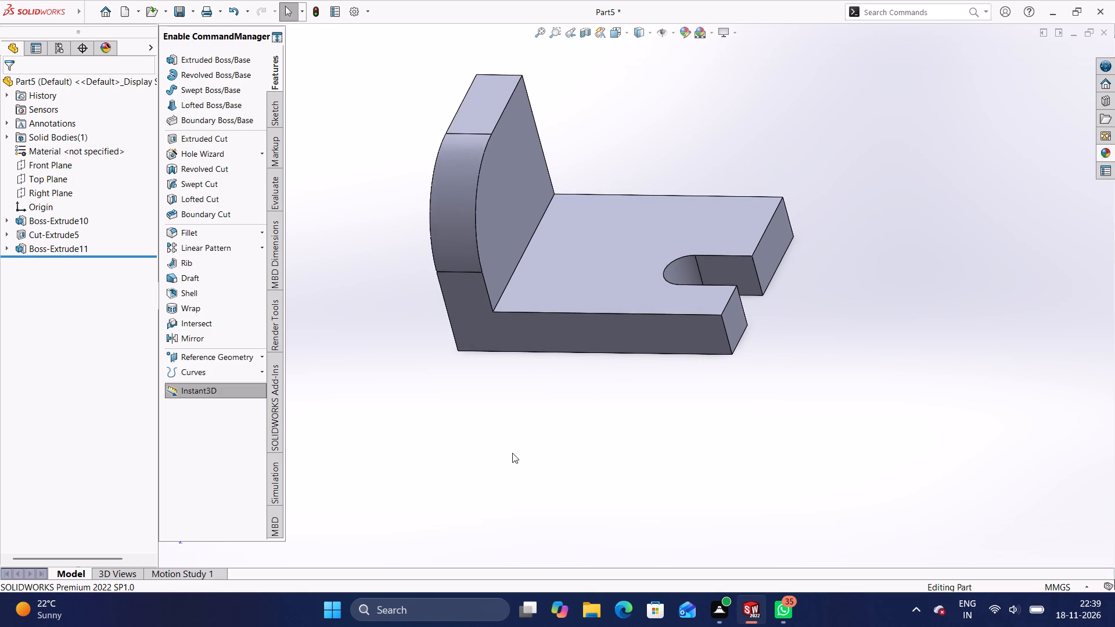
{"action": "left_click", "coordinate": [589, 278]}
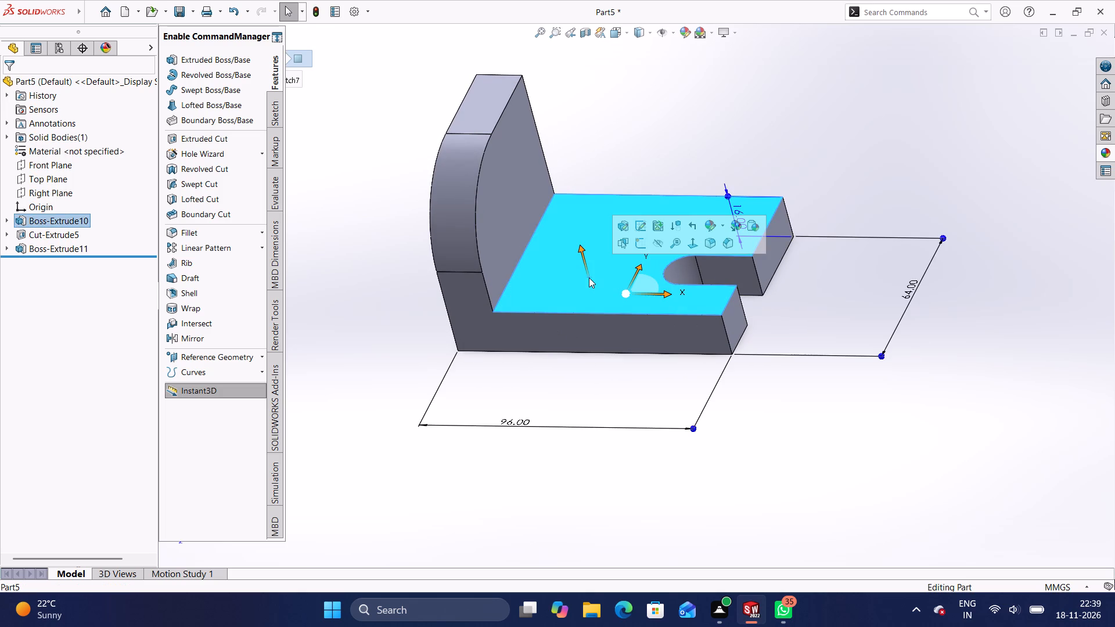
{"action": "left_click", "coordinate": [638, 242]}
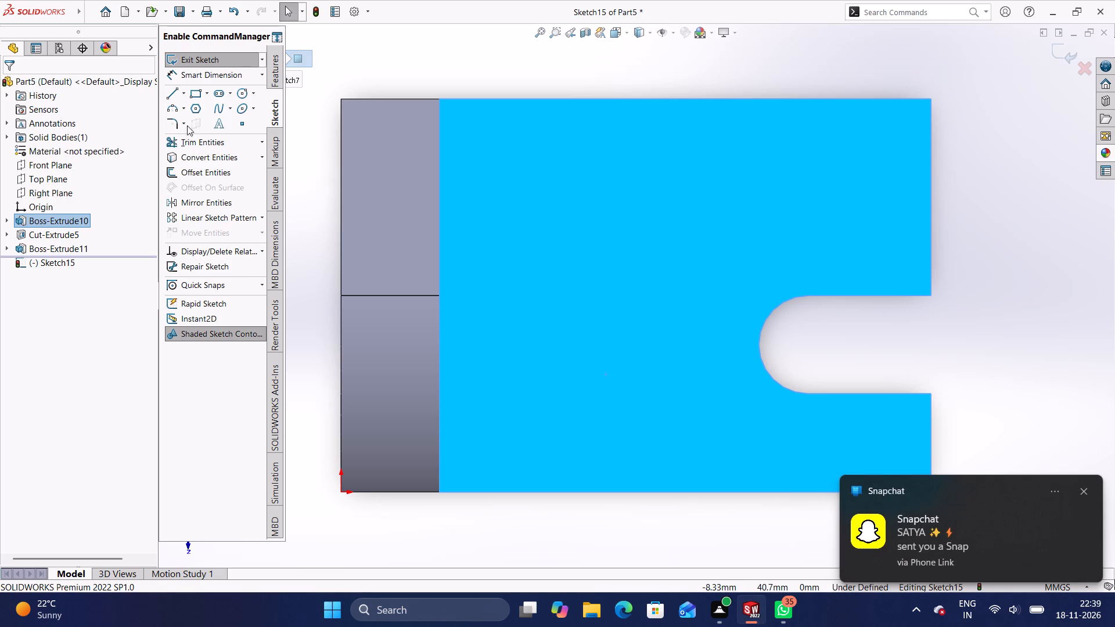
{"action": "left_click", "coordinate": [199, 93]}
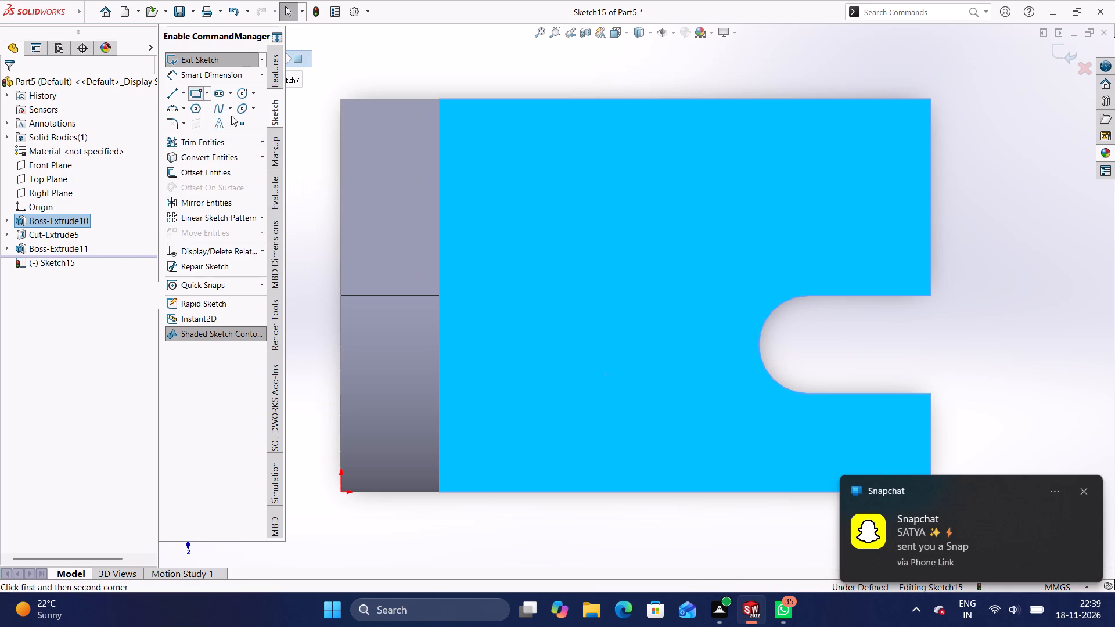
{"action": "left_click", "coordinate": [440, 98]}
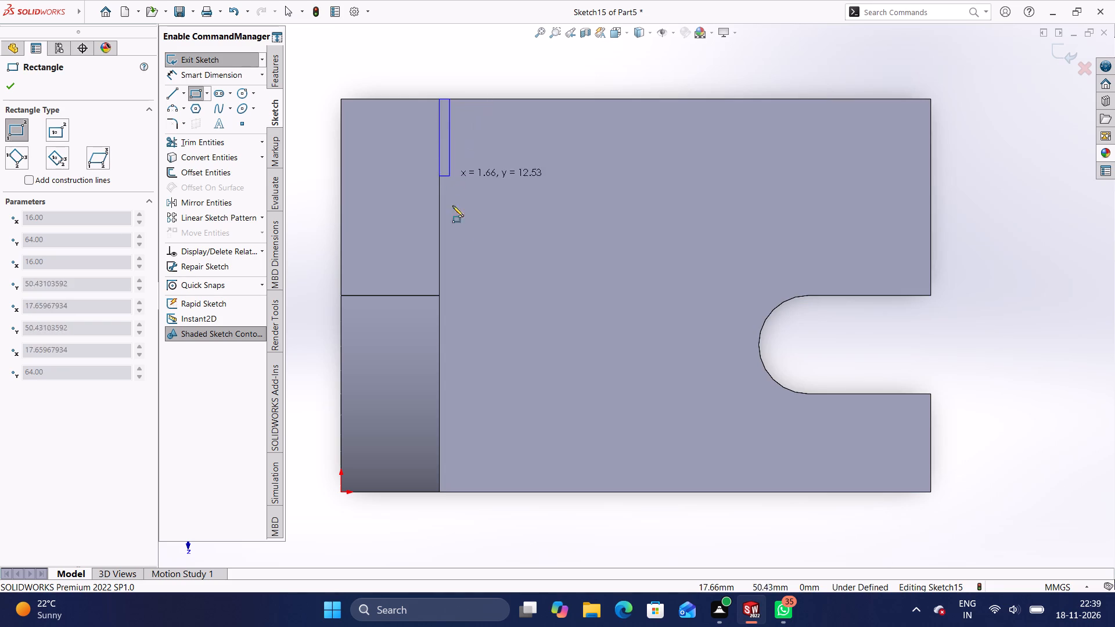
{"action": "left_click", "coordinate": [639, 259]}
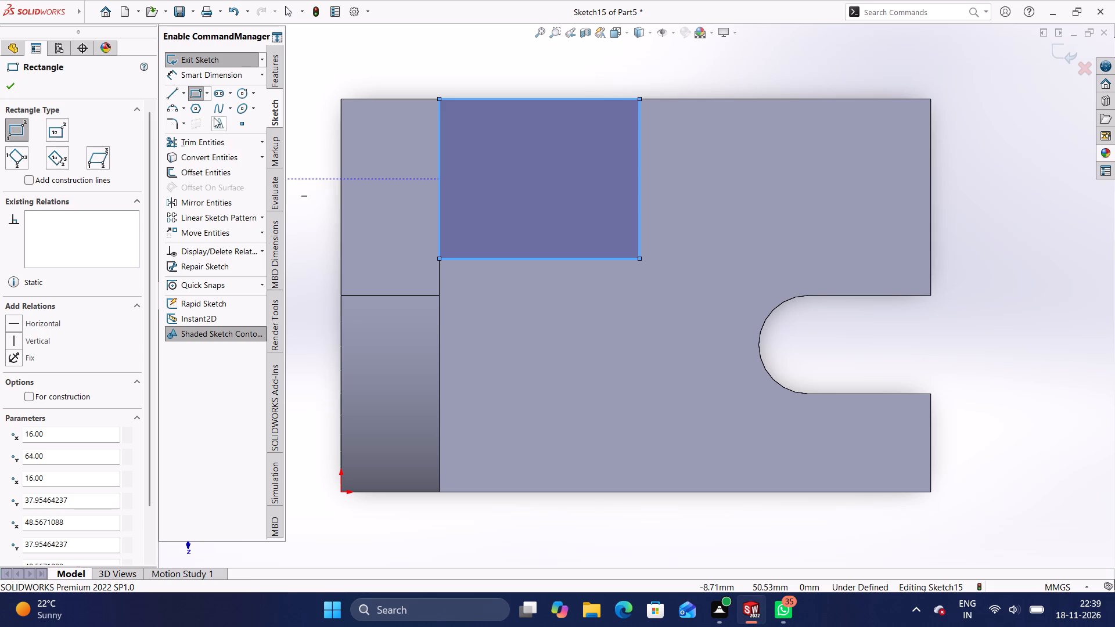
{"action": "left_click", "coordinate": [199, 94]}
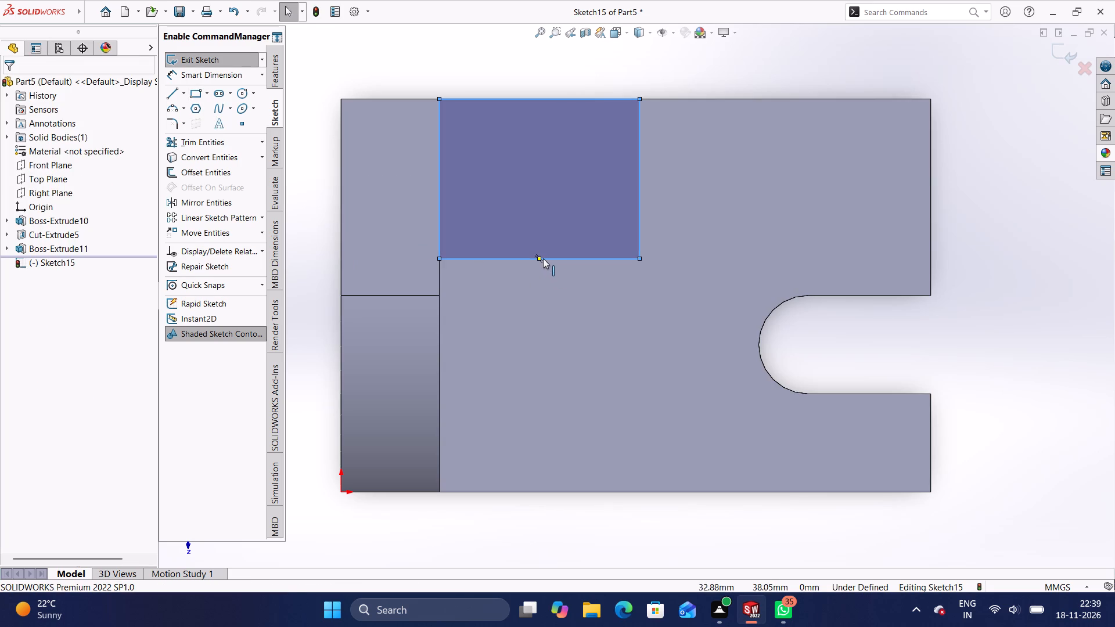
{"action": "left_click", "coordinate": [543, 258]}
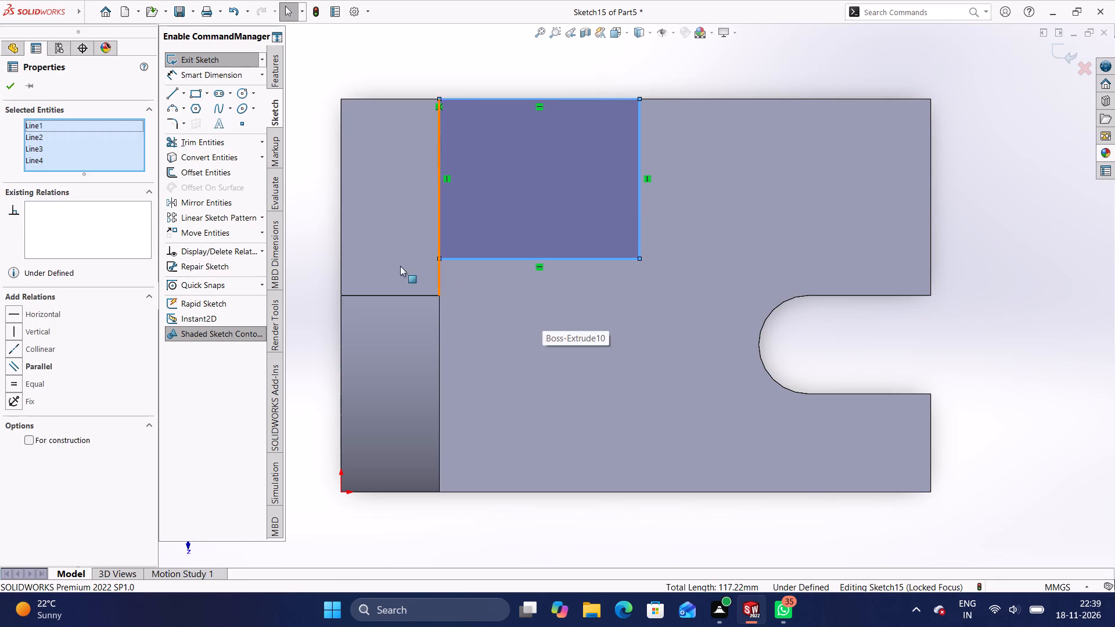
Dimension the rectangle's side parallel to the base's length to 40 mm.
{"action": "left_click", "coordinate": [202, 76]}
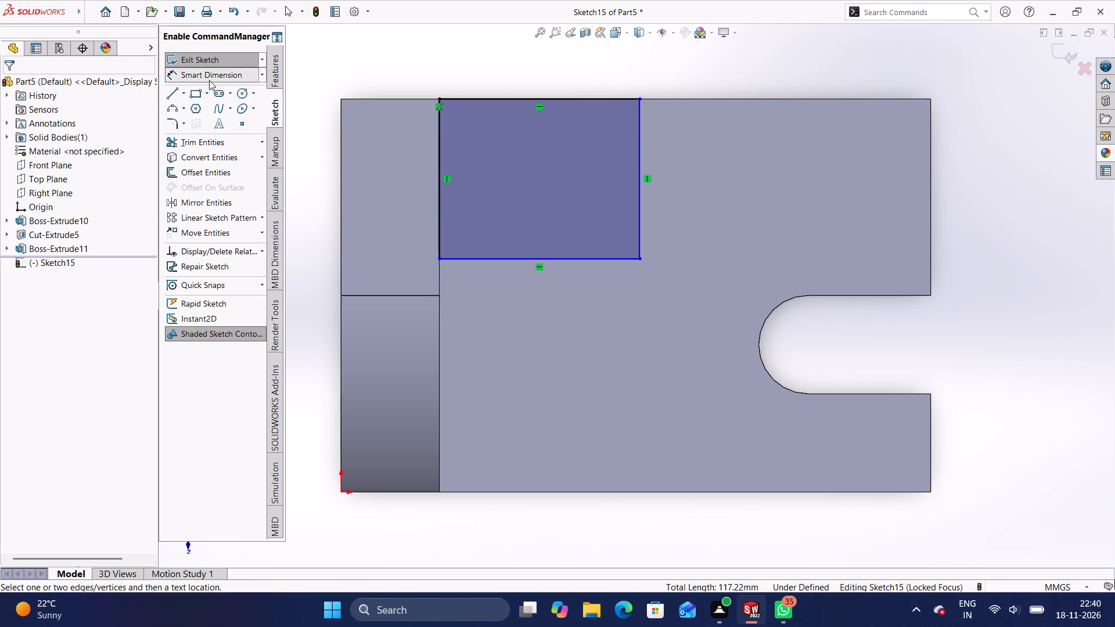
{"action": "left_click", "coordinate": [528, 257]}
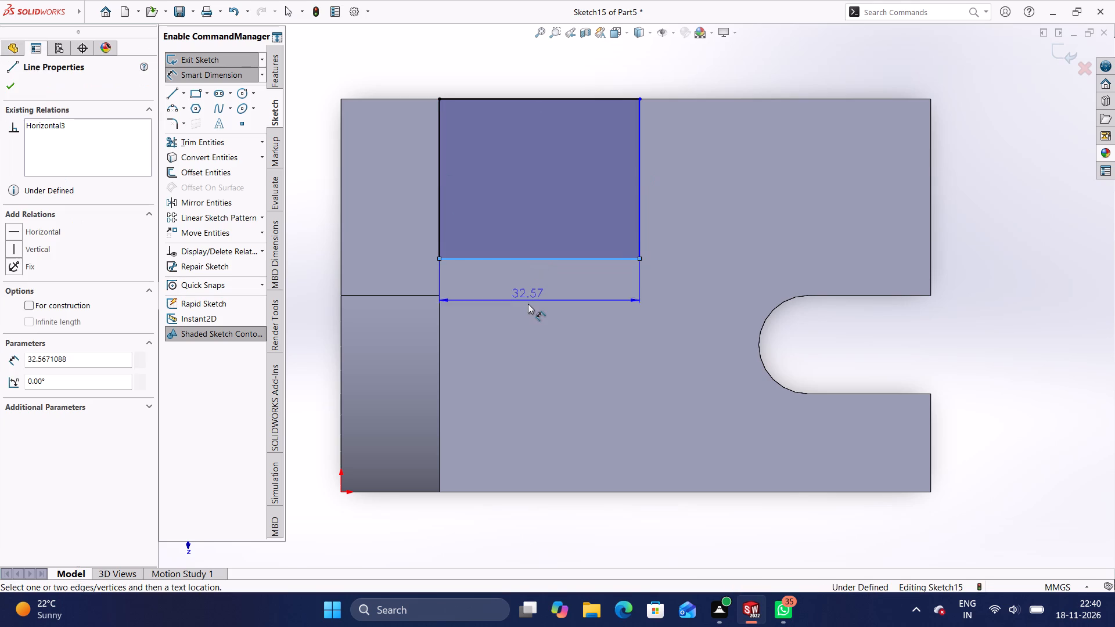
{"action": "left_click", "coordinate": [535, 349]}
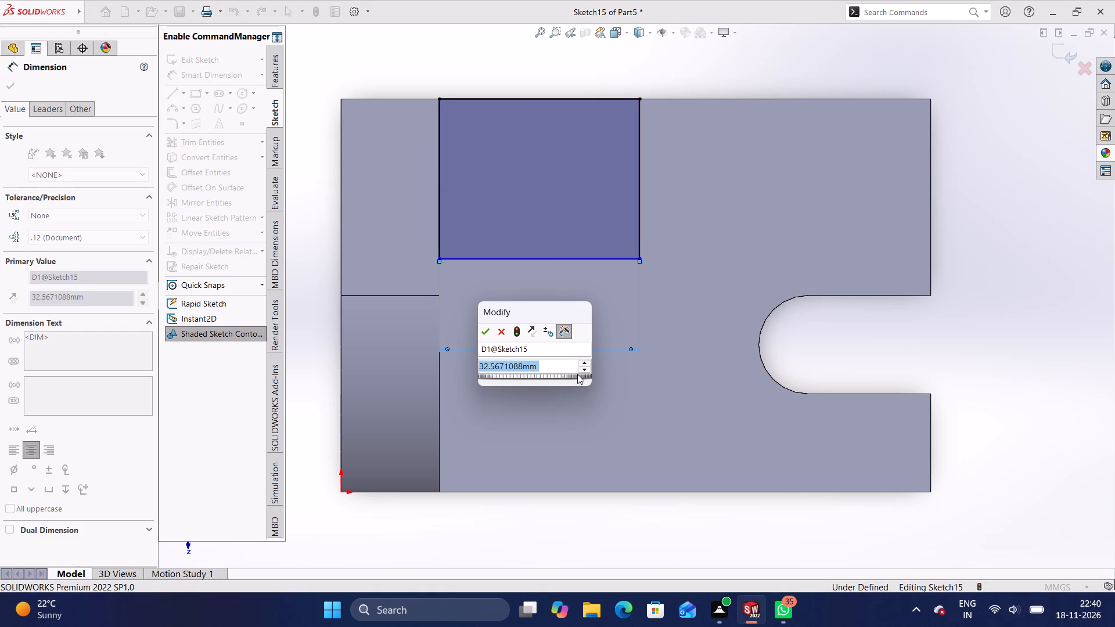
{"action": "key", "text": "BackSpace"}
{"action": "type", "text": "40"}
{"action": "key", "text": "Return"}
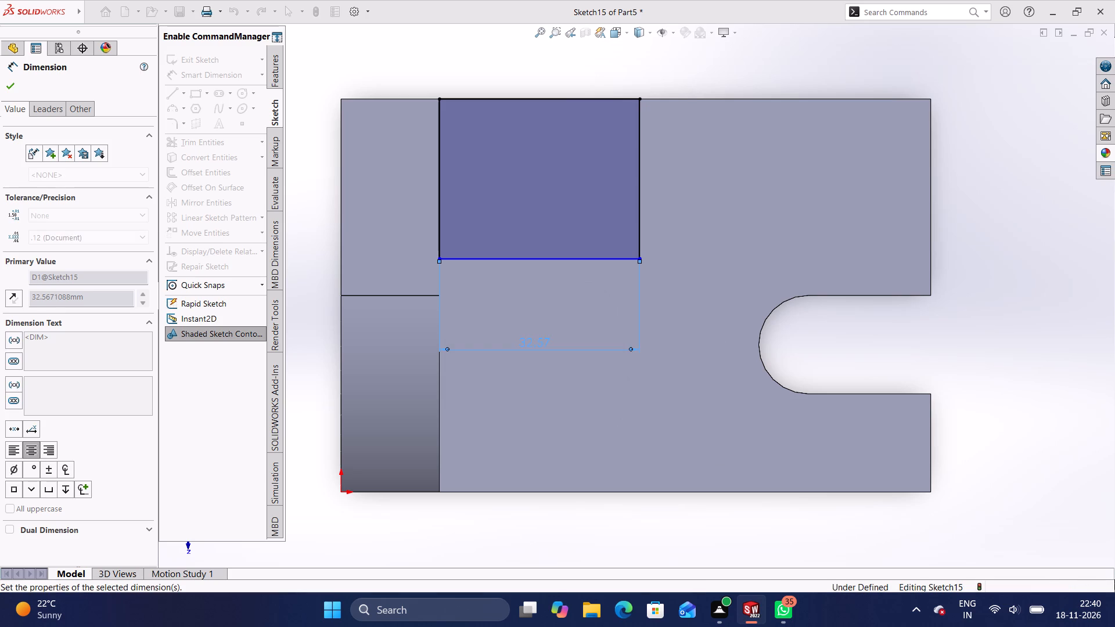
{"action": "left_click", "coordinate": [591, 389]}
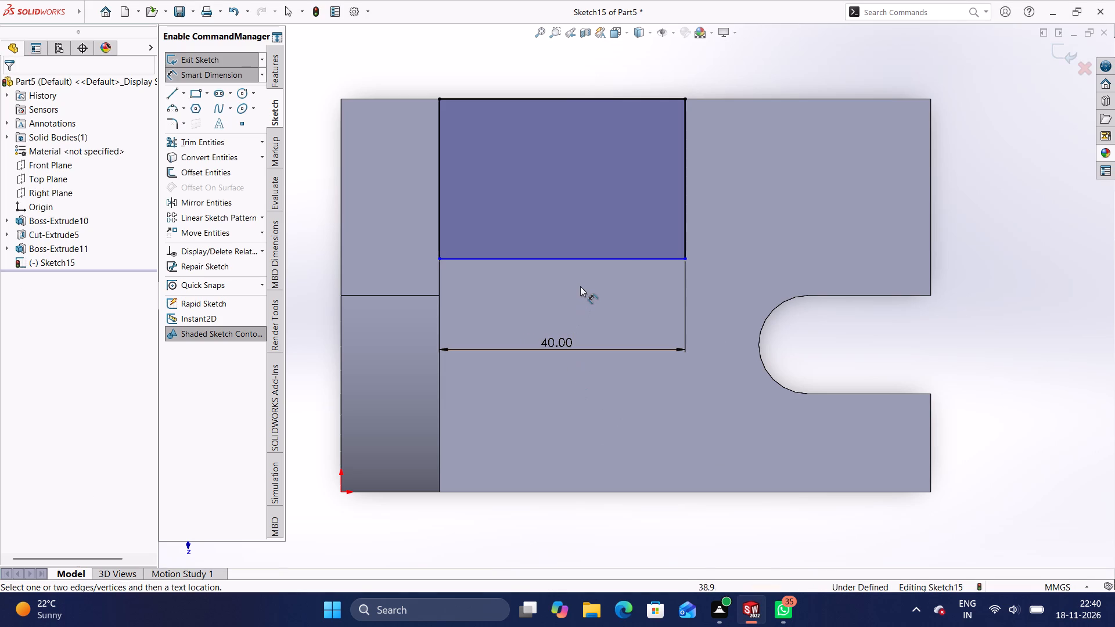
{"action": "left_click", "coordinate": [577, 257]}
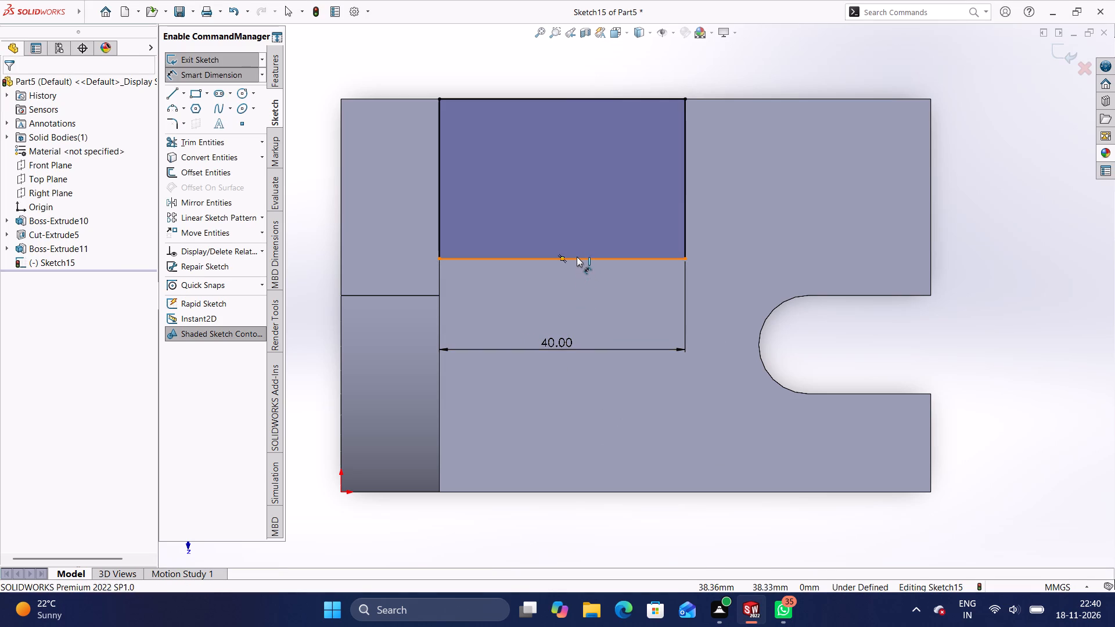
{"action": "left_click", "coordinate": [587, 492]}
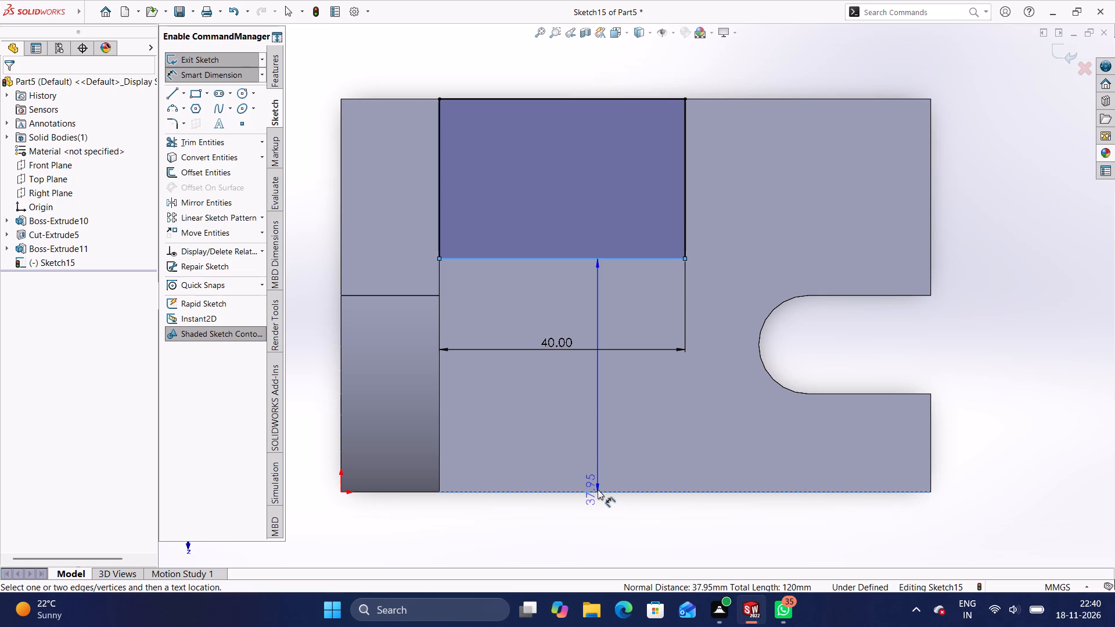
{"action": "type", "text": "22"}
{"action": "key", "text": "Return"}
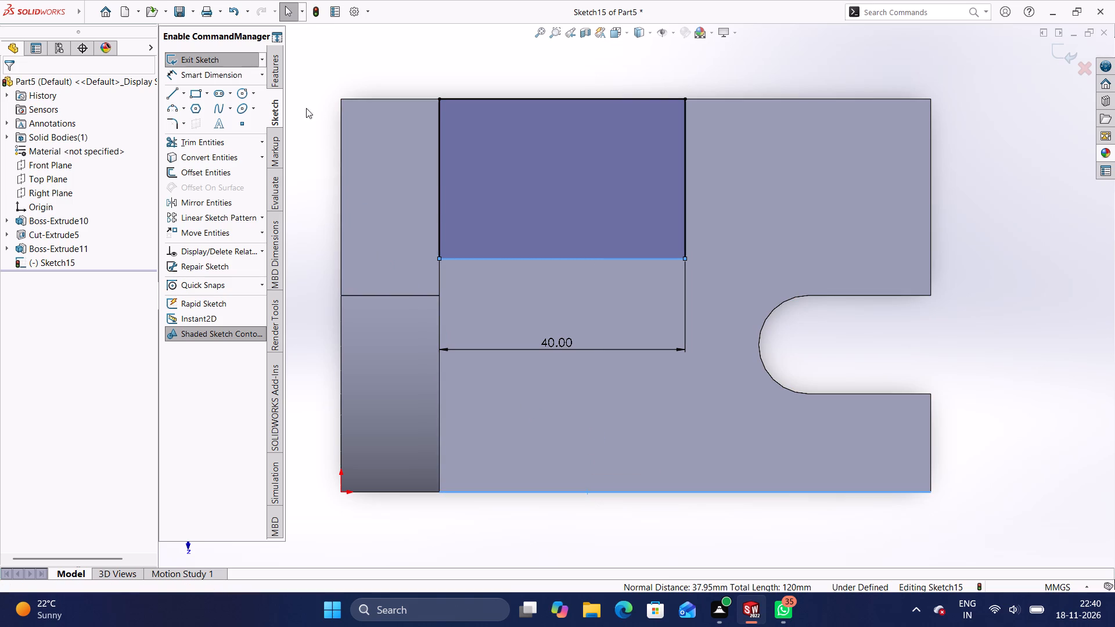
Dimension the distance from the rectangle's 40 mm side to the base's long edge on the origin side as 22 mm.
{"action": "left_click", "coordinate": [242, 77]}
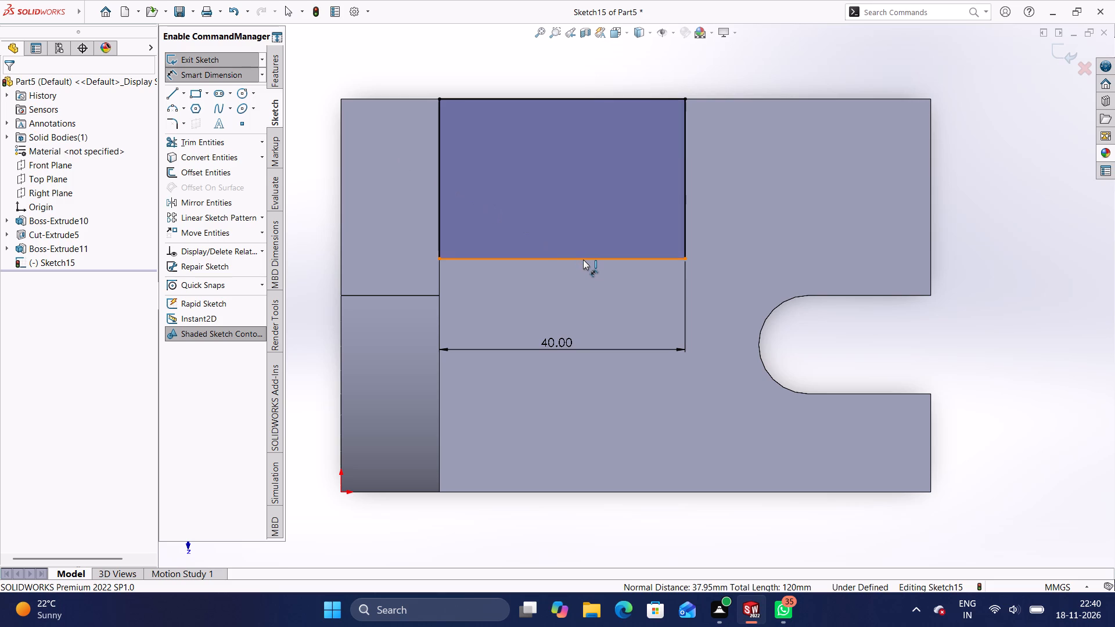
{"action": "left_click", "coordinate": [583, 260]}
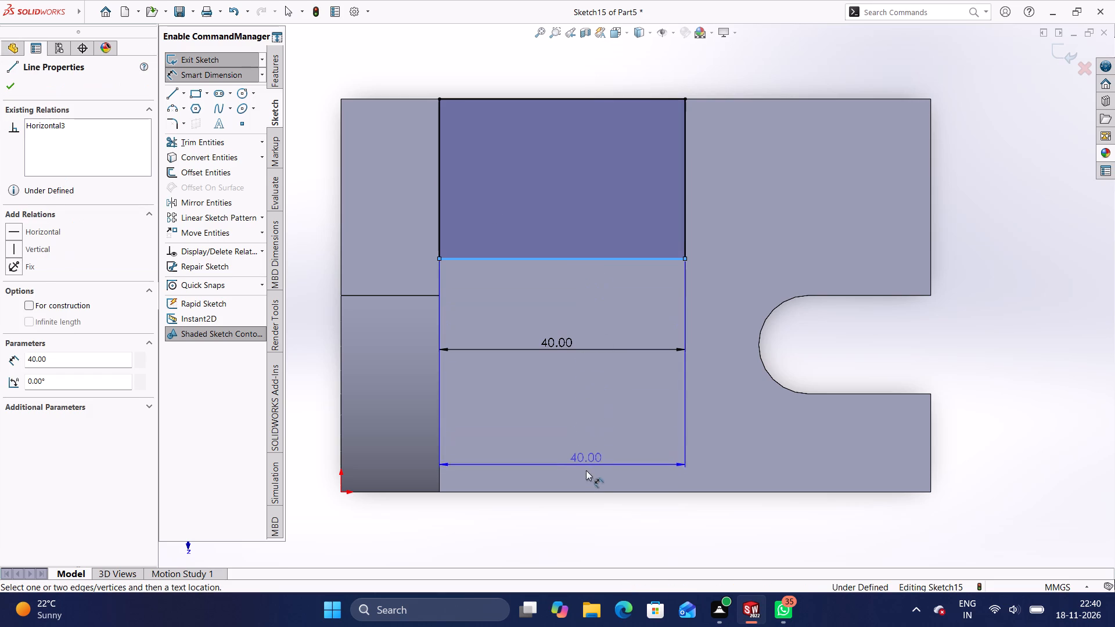
{"action": "left_click", "coordinate": [583, 493]}
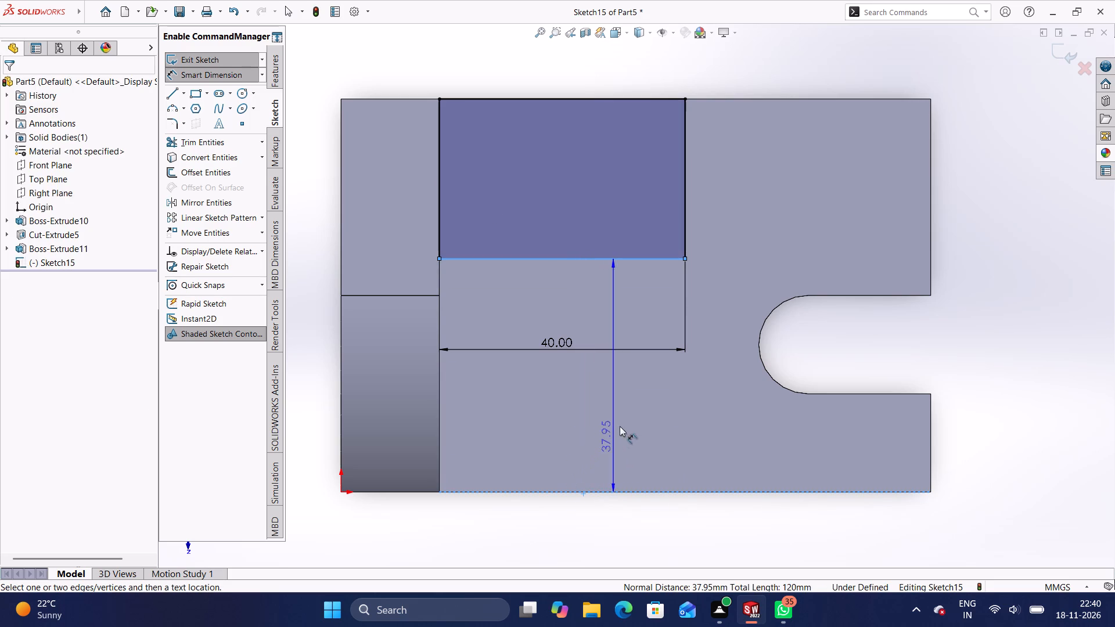
{"action": "left_click", "coordinate": [639, 403]}
{"action": "key", "text": "BackSpace"}
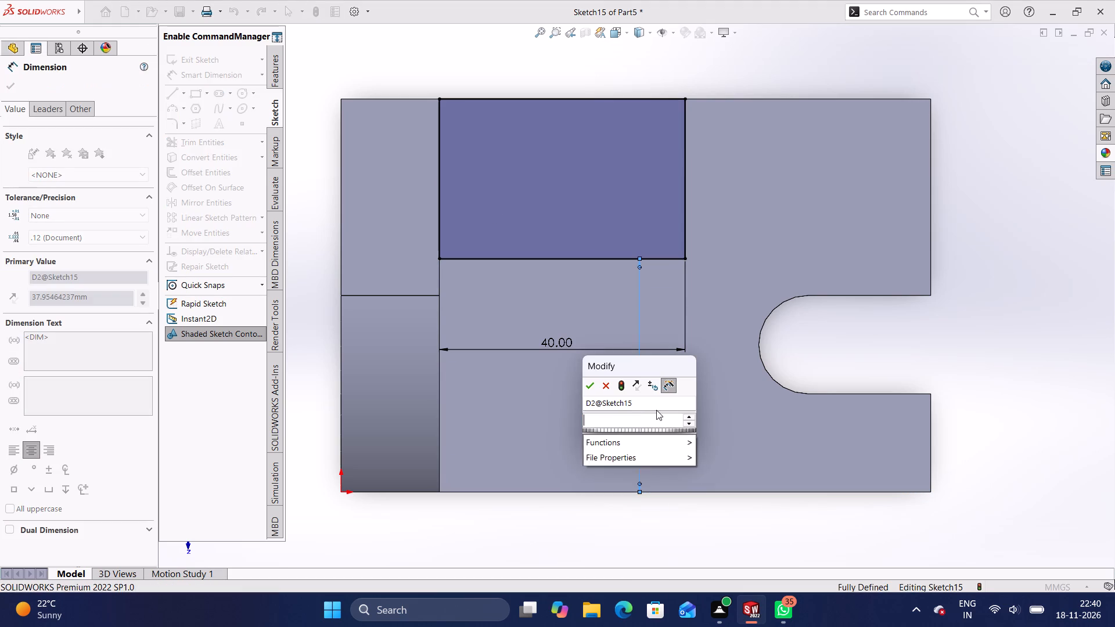
{"action": "type", "text": "22"}
{"action": "key", "text": "Return"}
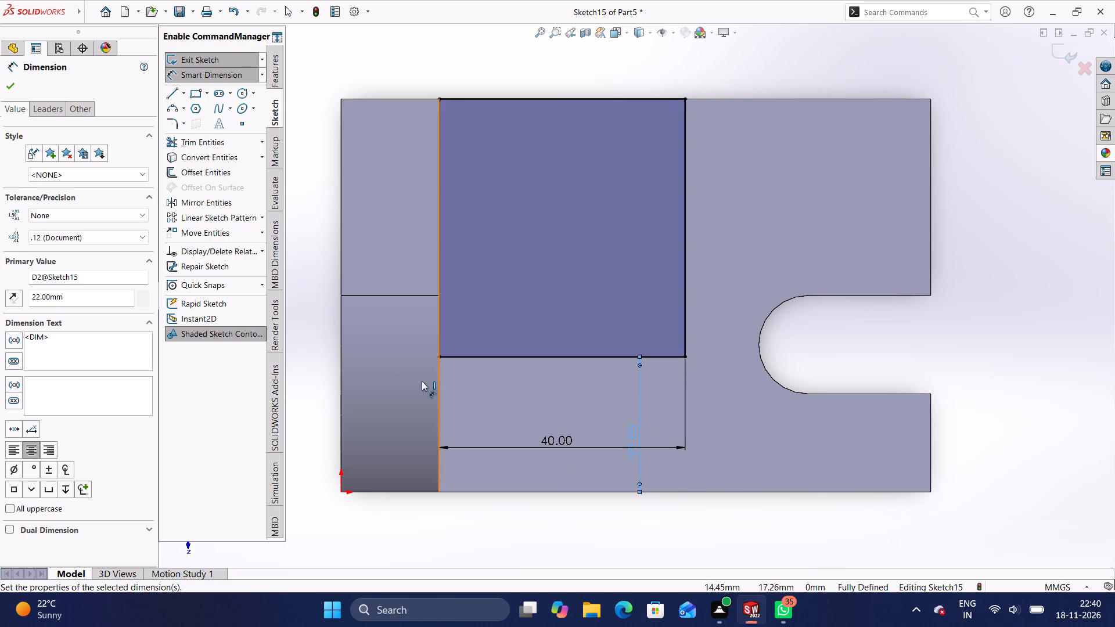
Extrude the 40 mm rectangle 28 mm blind upward from the base's top face, merging the result.
{"action": "left_click", "coordinate": [278, 70]}
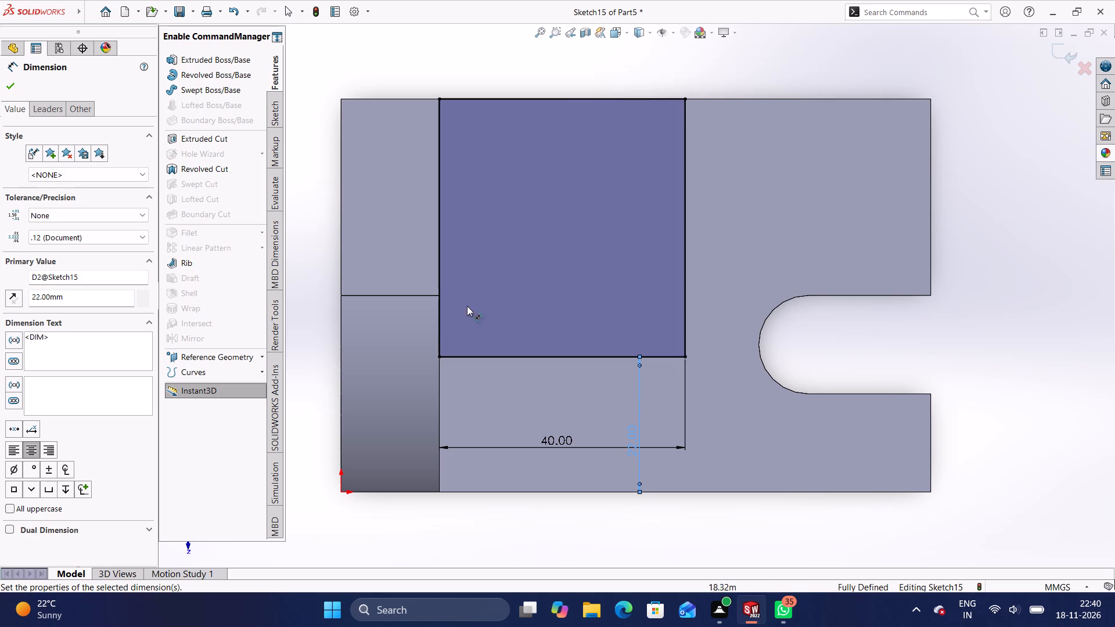
{"action": "middle_click_drag", "start_coordinate": [560, 527], "coordinate": [536, 514]}
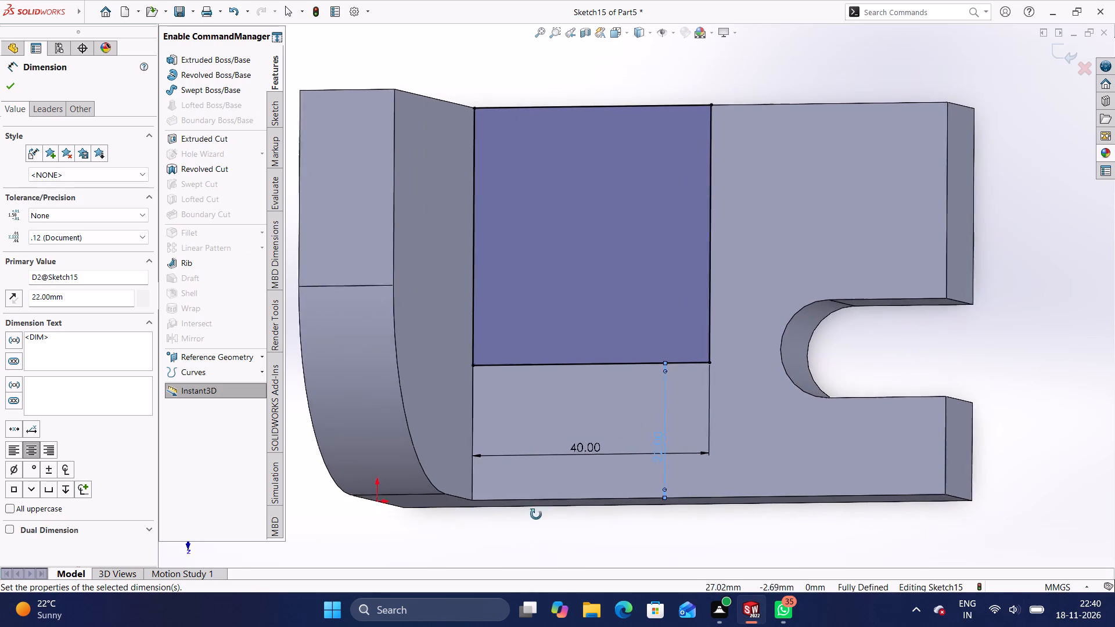
{"action": "middle_click_drag", "start_coordinate": [536, 514], "coordinate": [534, 466]}
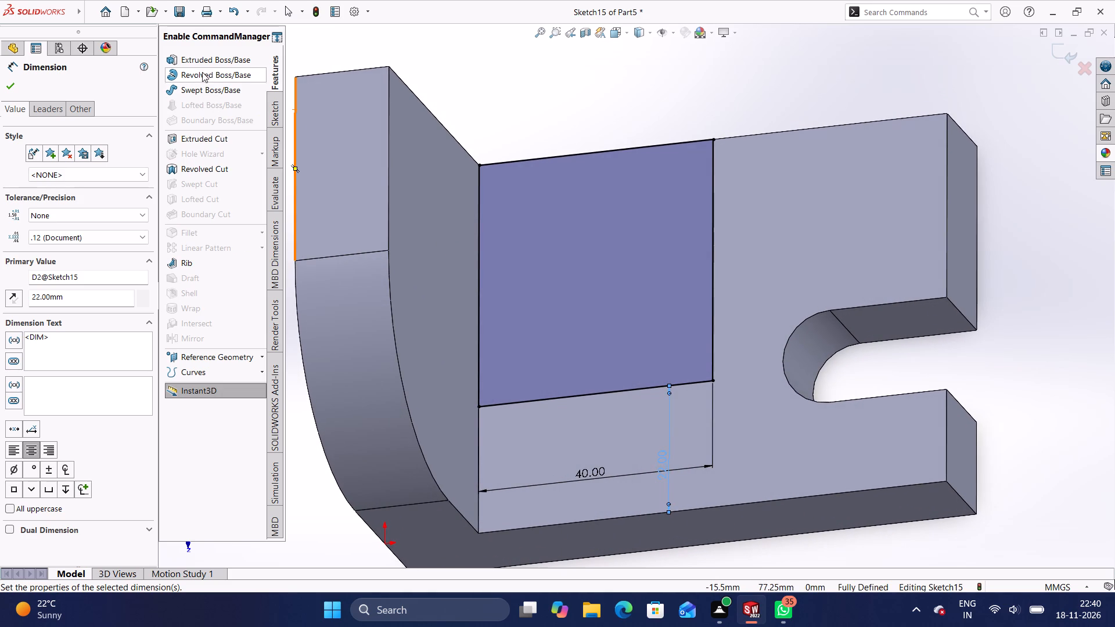
{"action": "left_click", "coordinate": [211, 57]}
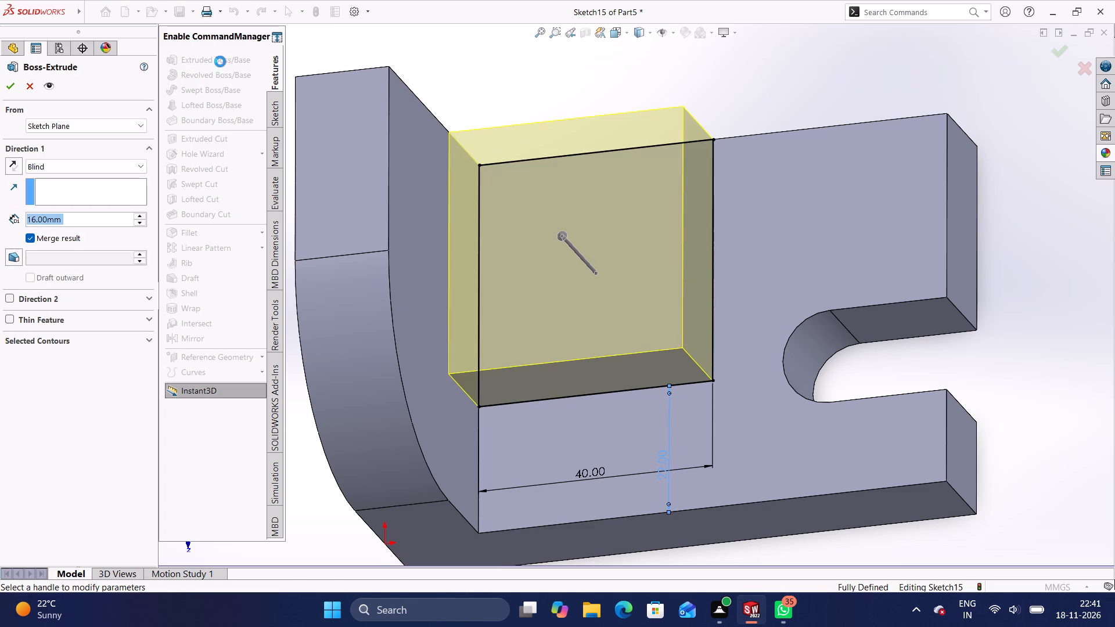
{"action": "left_click", "coordinate": [94, 219]}
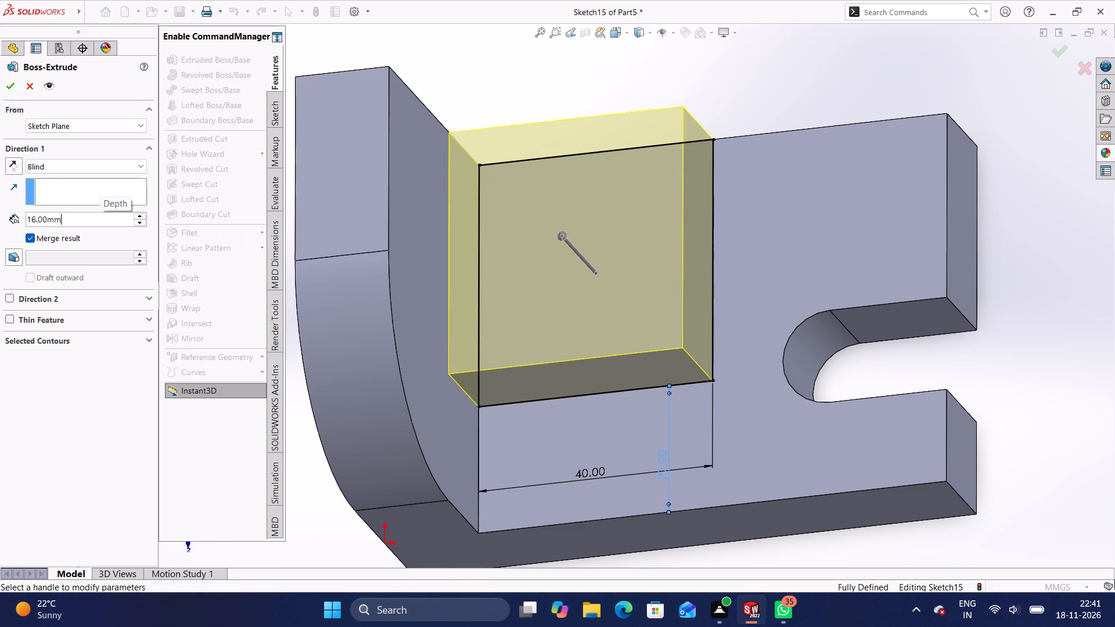
{"action": "key", "text": "BackSpace"}
{"action": "key", "text": "BackSpace"}
{"action": "key", "text": "BackSpace"}
{"action": "key", "text": "BackSpace"}
{"action": "key", "text": "BackSpace"}
{"action": "key", "text": "BackSpace"}
{"action": "key", "text": "BackSpace"}
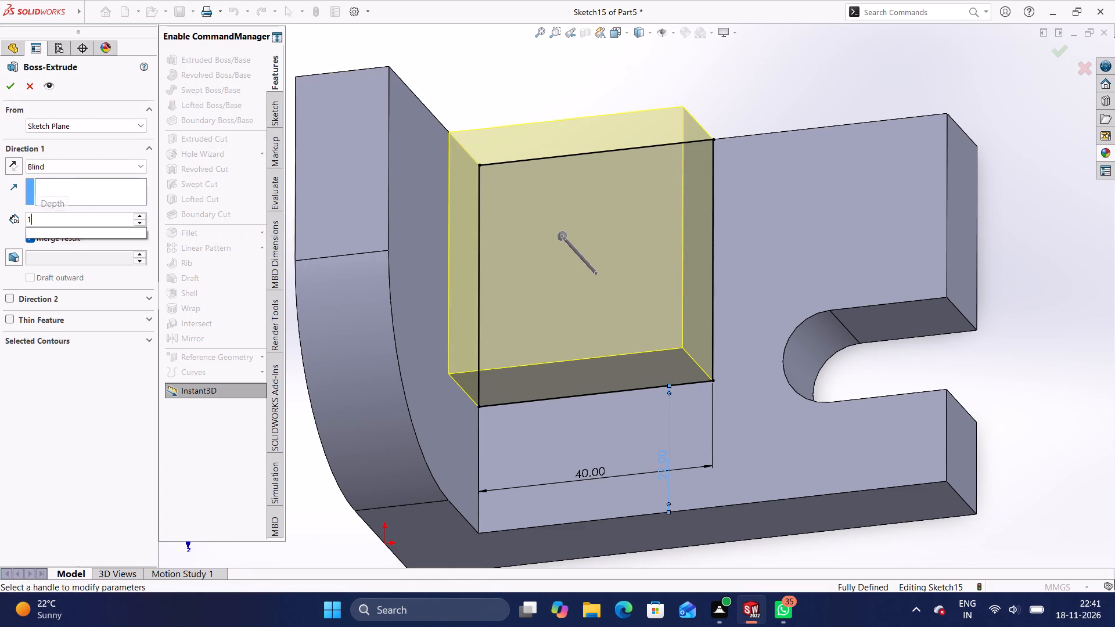
{"action": "type", "text": "28"}
{"action": "key", "text": "Return"}
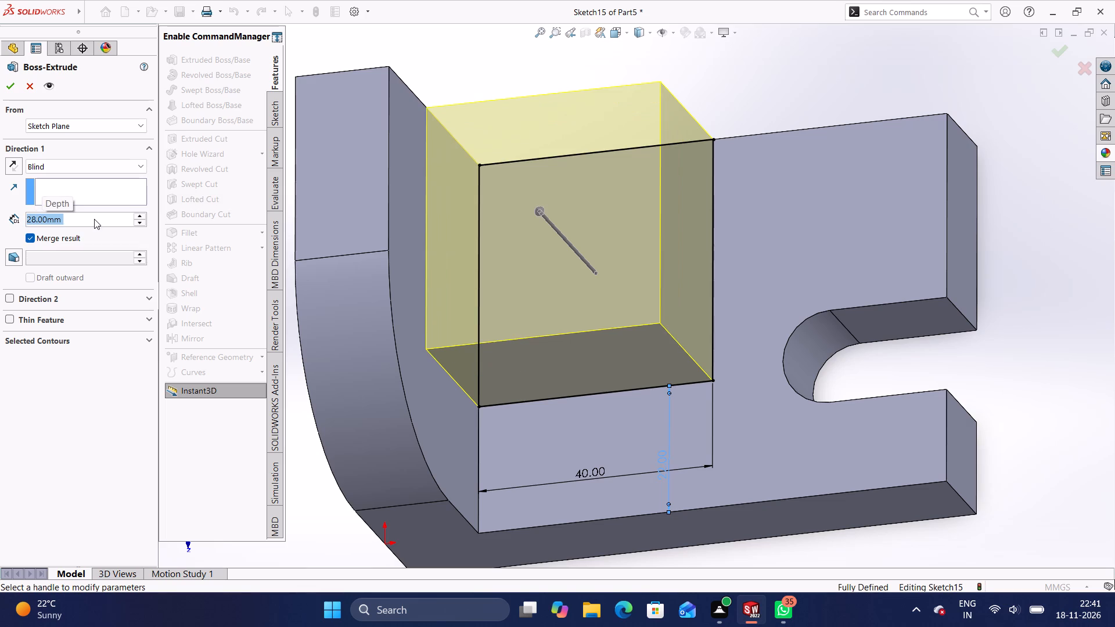
{"action": "left_click", "coordinate": [9, 92]}
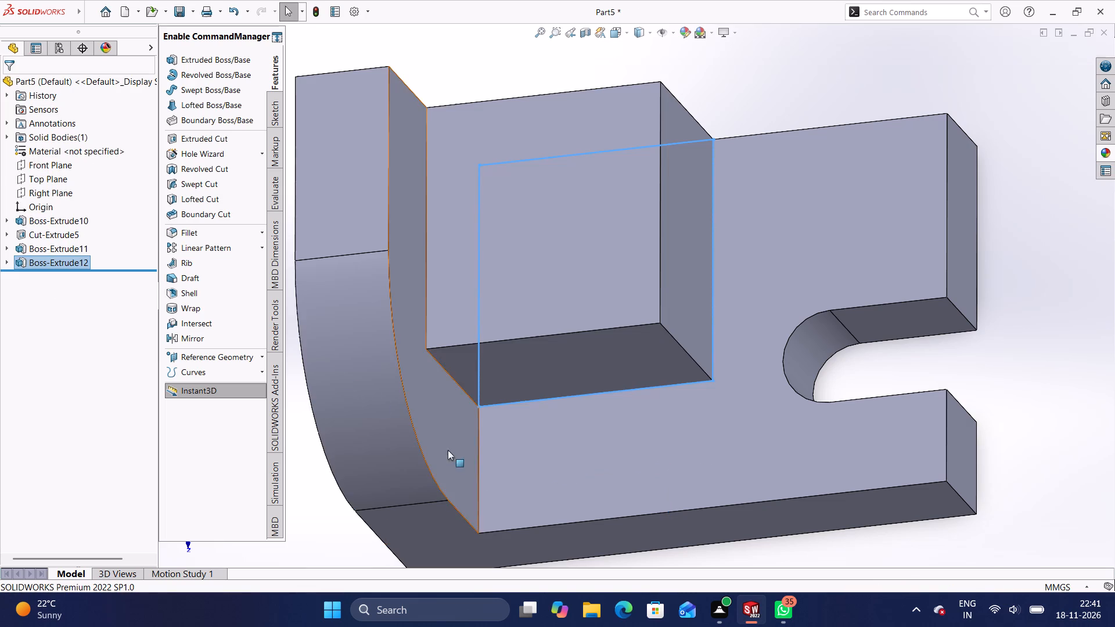
Sketch a circle of about 7.25 mm radius on the new block's origin-side vertical face, centred on its top edge's midpoint.
{"action": "scroll", "coordinate": [480, 459], "scroll_direction": "down", "scroll_amount": 1}
{"action": "middle_click_drag", "start_coordinate": [479, 459], "coordinate": [468, 421]}
{"action": "scroll", "coordinate": [476, 409], "scroll_direction": "up", "scroll_amount": 3}
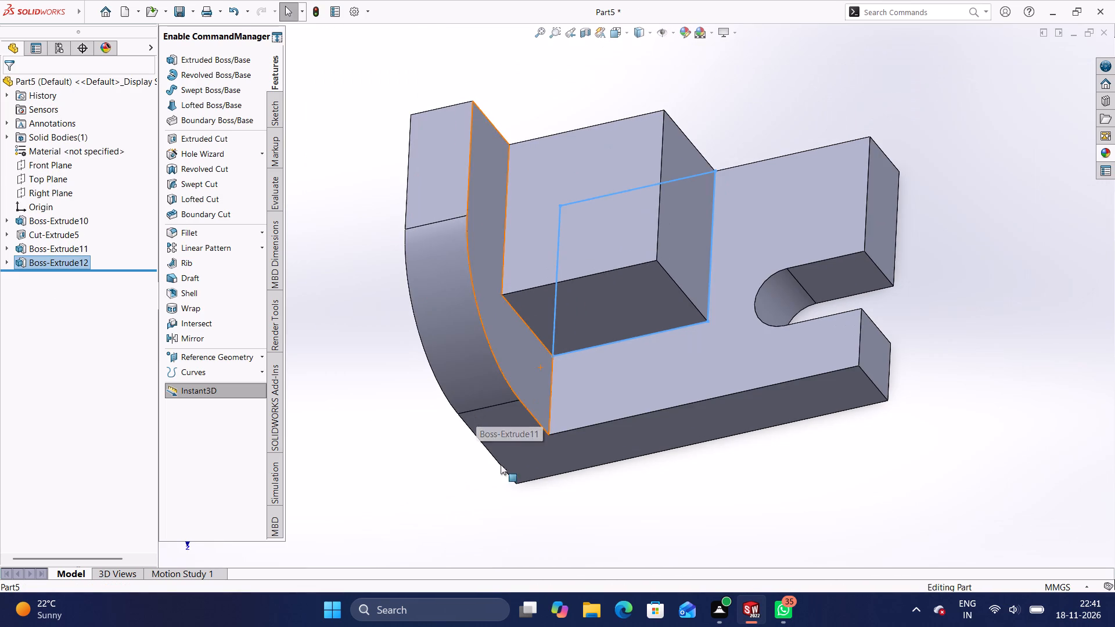
{"action": "middle_click_drag", "start_coordinate": [493, 469], "coordinate": [505, 383]}
{"action": "scroll", "coordinate": [696, 513], "scroll_direction": "up", "scroll_amount": 1}
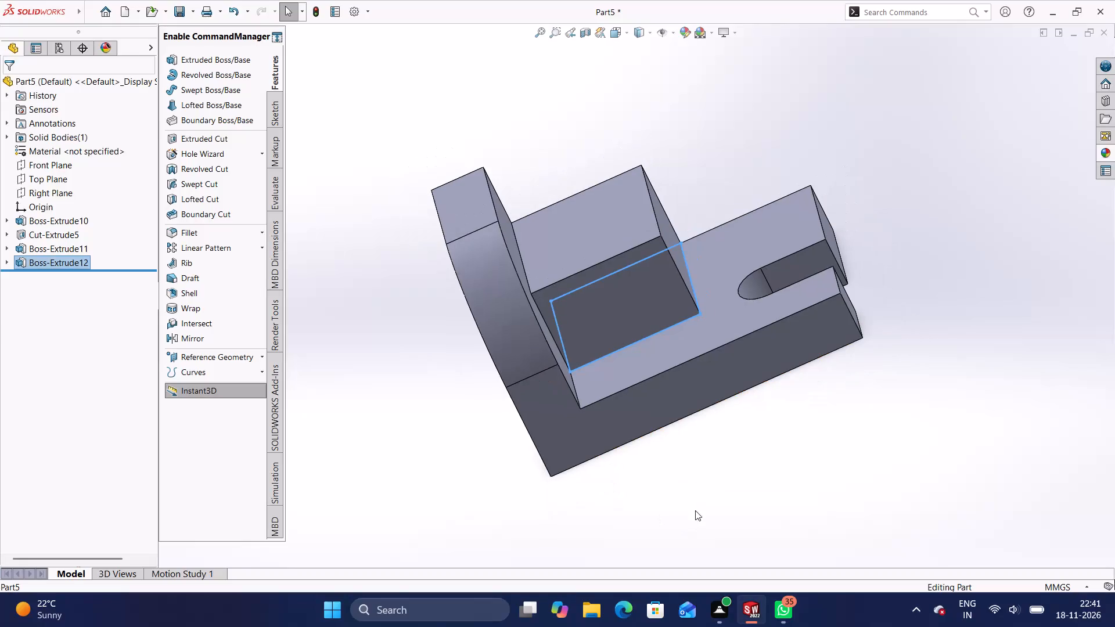
{"action": "middle_click_drag", "start_coordinate": [680, 520], "coordinate": [663, 525]}
{"action": "middle_click_drag", "start_coordinate": [764, 463], "coordinate": [840, 442]}
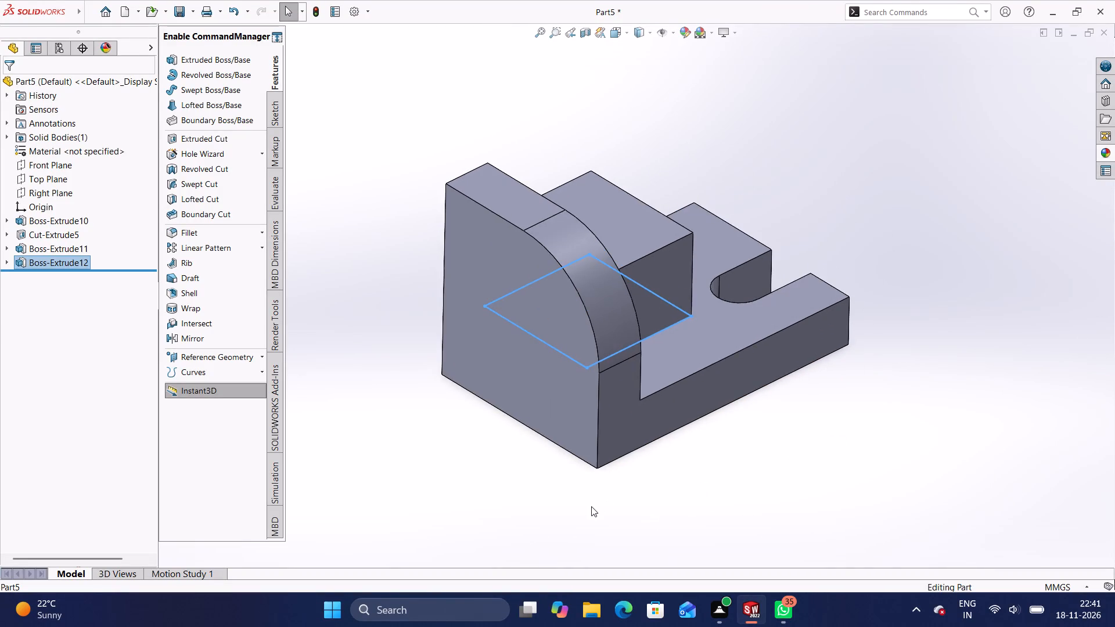
{"action": "middle_click_drag", "start_coordinate": [589, 507], "coordinate": [539, 462]}
{"action": "middle_click_drag", "start_coordinate": [893, 427], "coordinate": [886, 447]}
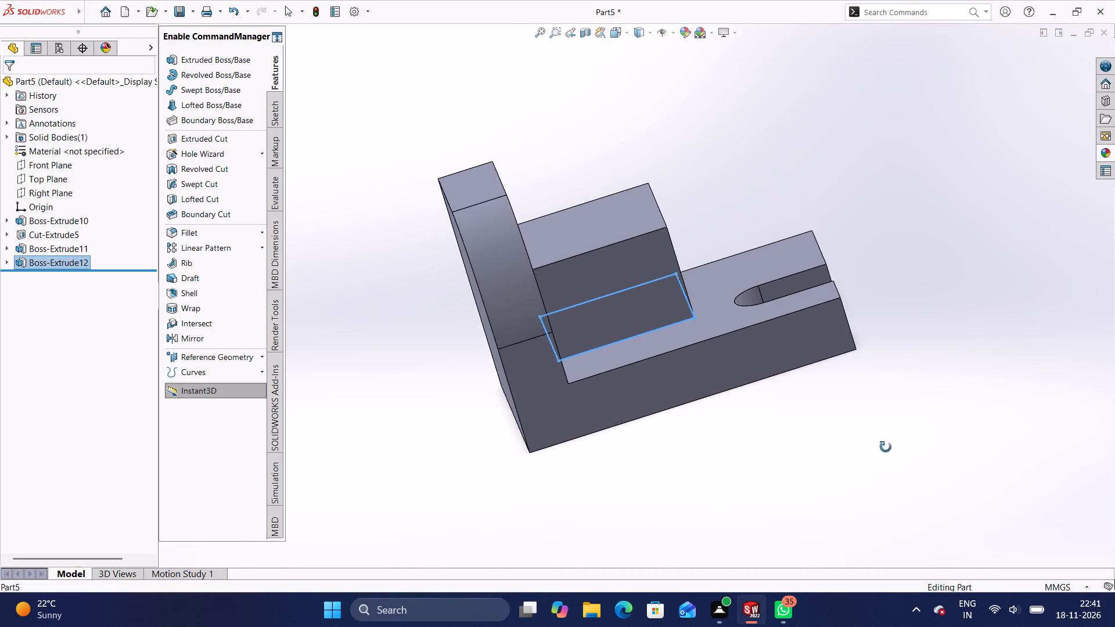
{"action": "middle_click_drag", "start_coordinate": [886, 447], "coordinate": [864, 450]}
{"action": "left_click", "coordinate": [609, 286]}
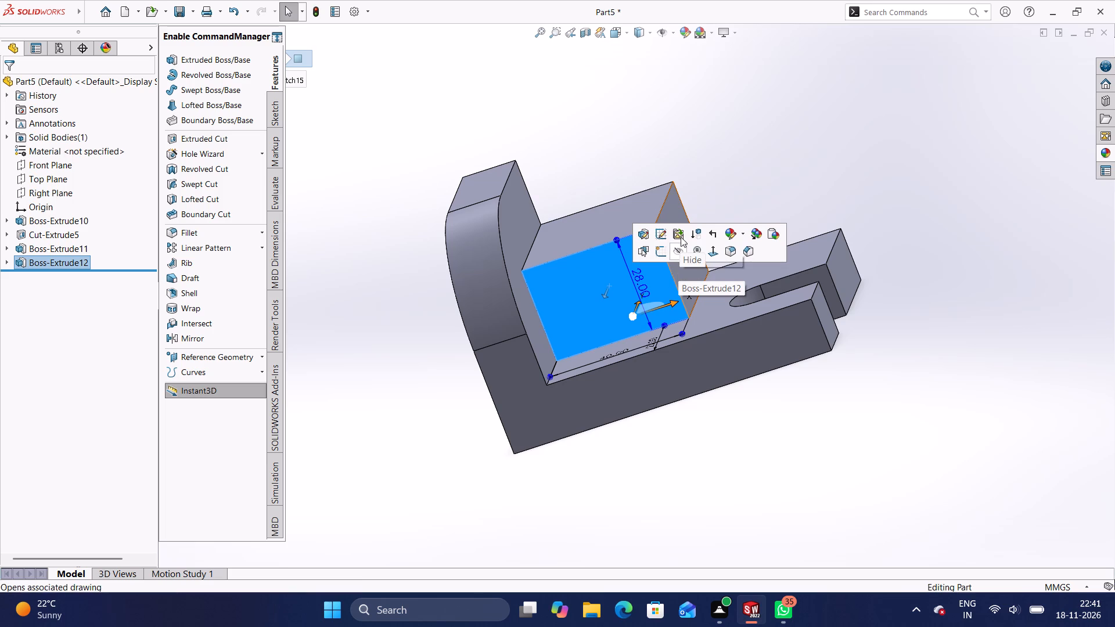
{"action": "left_click", "coordinate": [647, 263]}
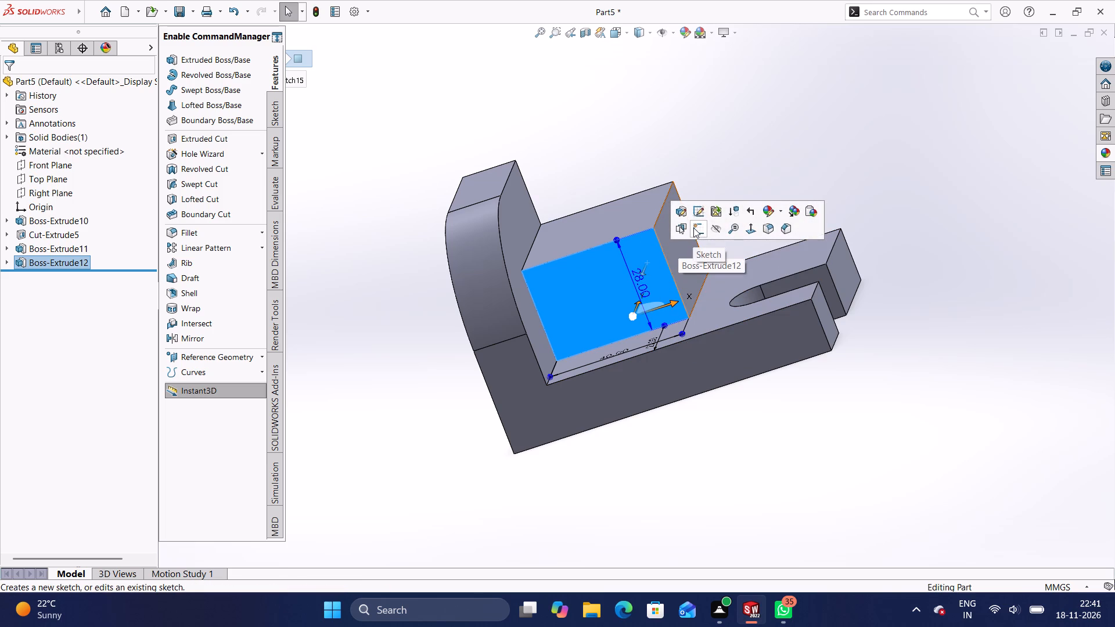
{"action": "left_click", "coordinate": [693, 228]}
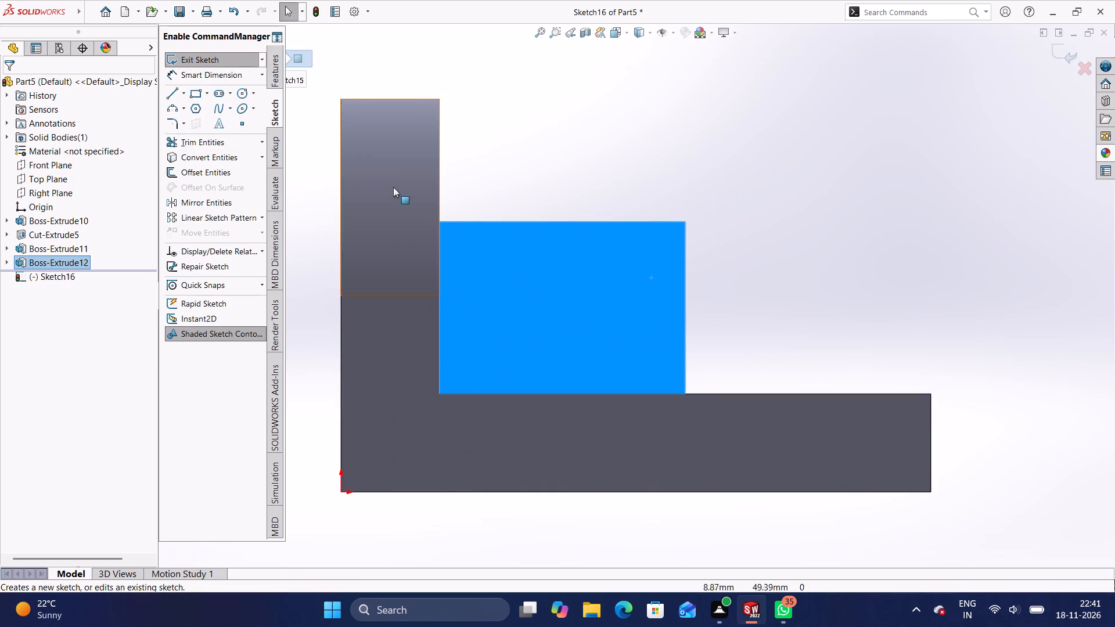
{"action": "left_click", "coordinate": [240, 92]}
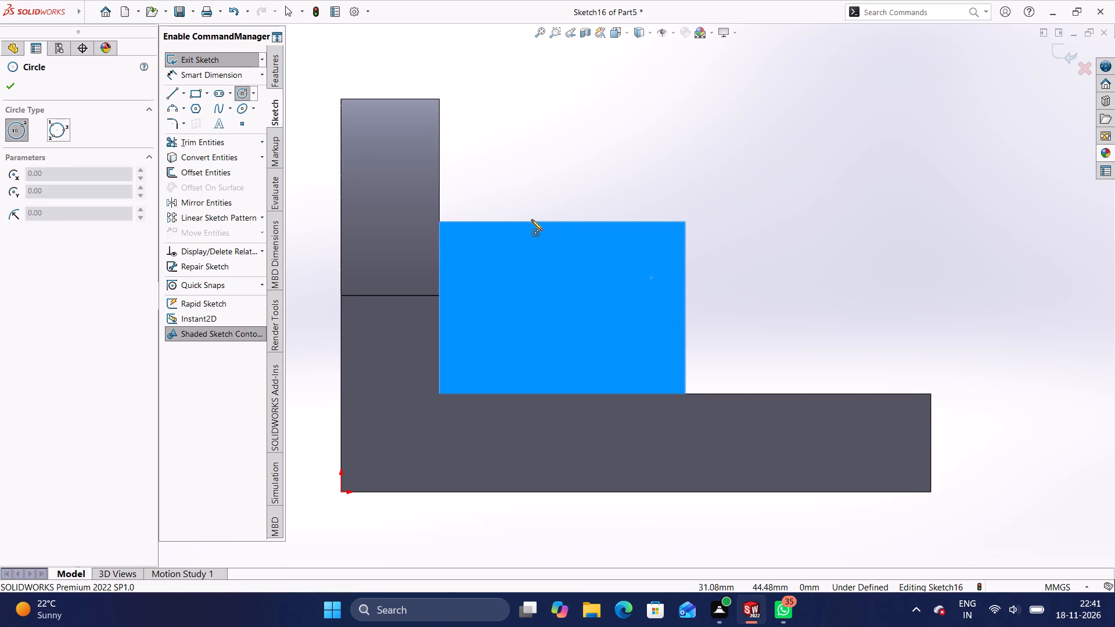
{"action": "left_click", "coordinate": [563, 221]}
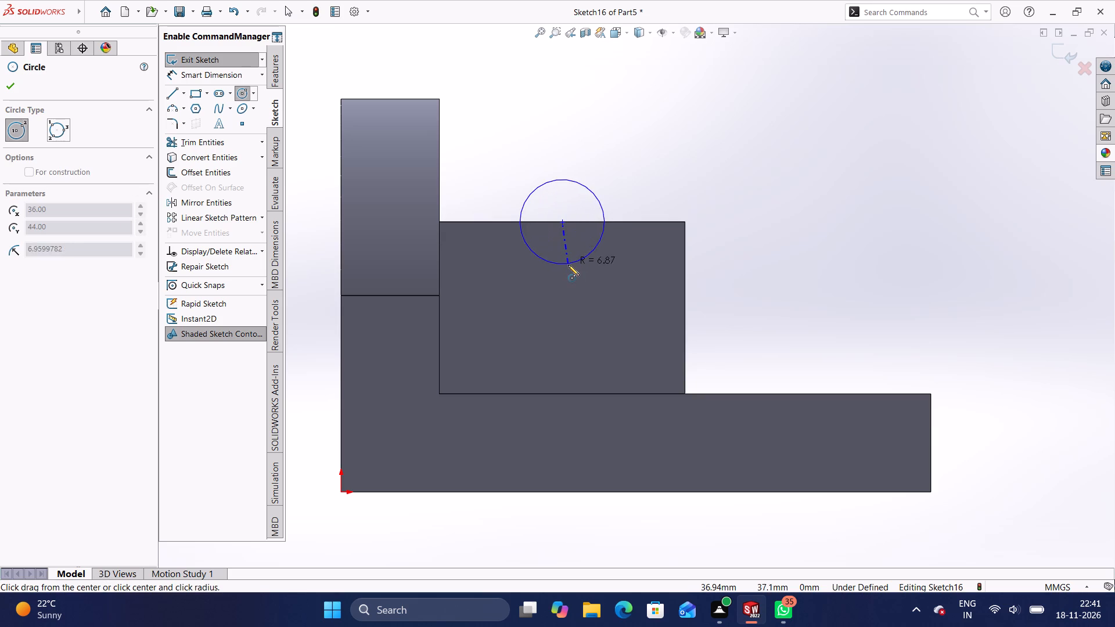
{"action": "left_click", "coordinate": [569, 266]}
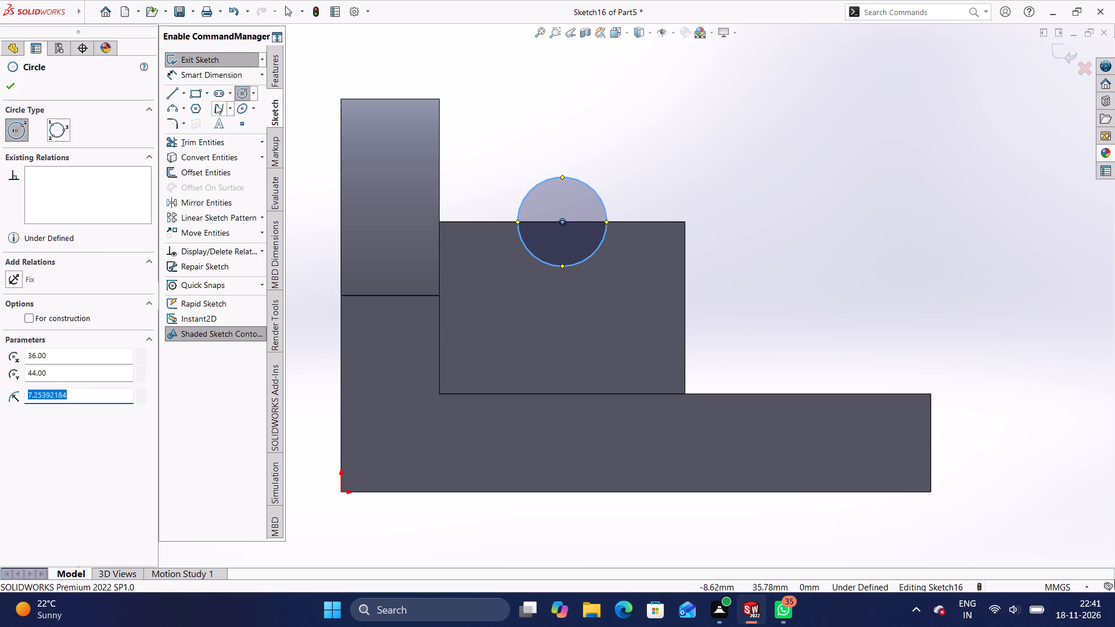
Dimension the circle's diameter to 28 mm.
{"action": "left_click", "coordinate": [214, 77]}
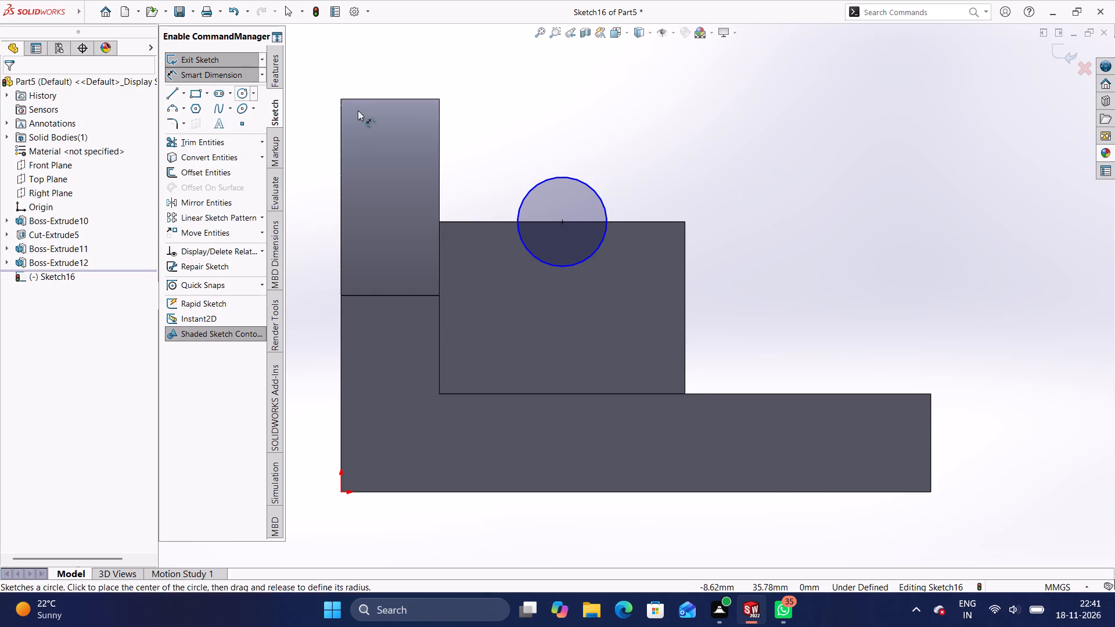
{"action": "left_click", "coordinate": [601, 200]}
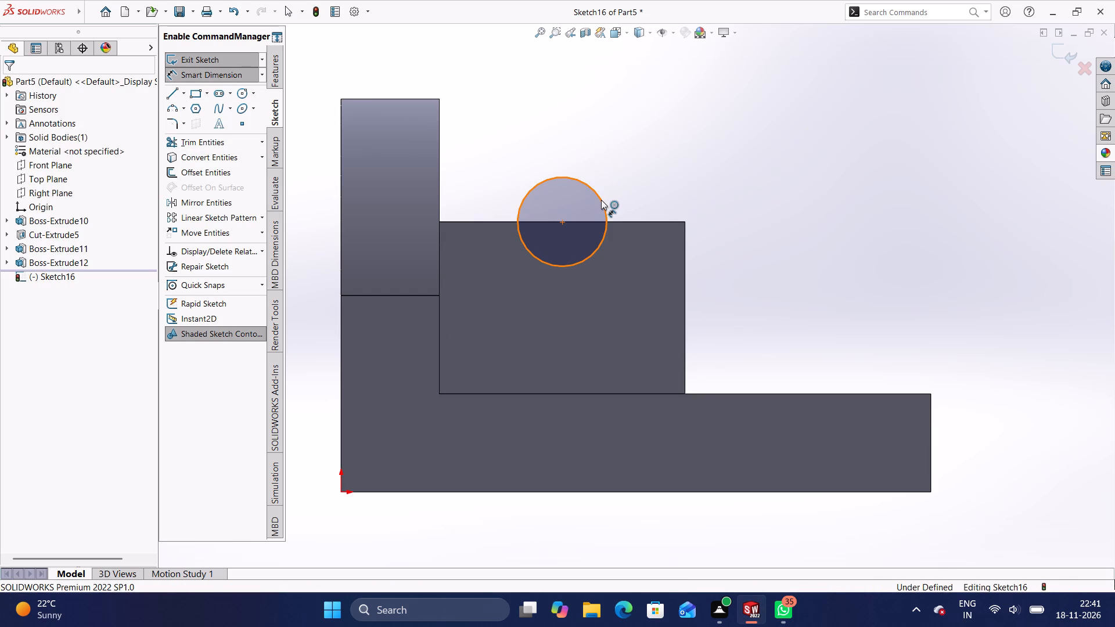
{"action": "left_click", "coordinate": [714, 121]}
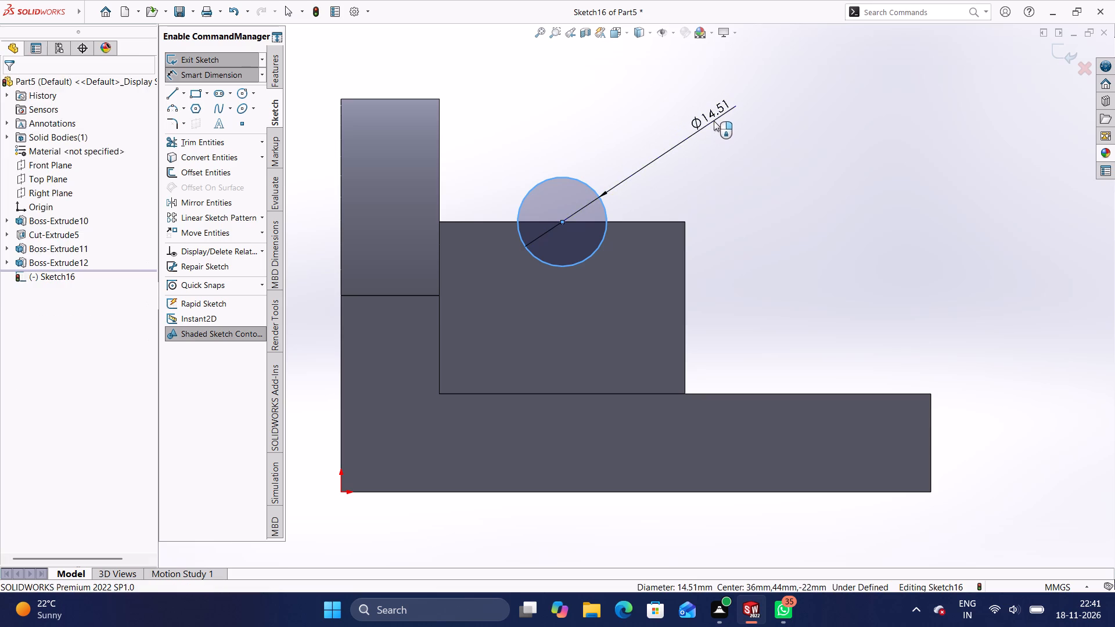
{"action": "key", "text": "BackSpace"}
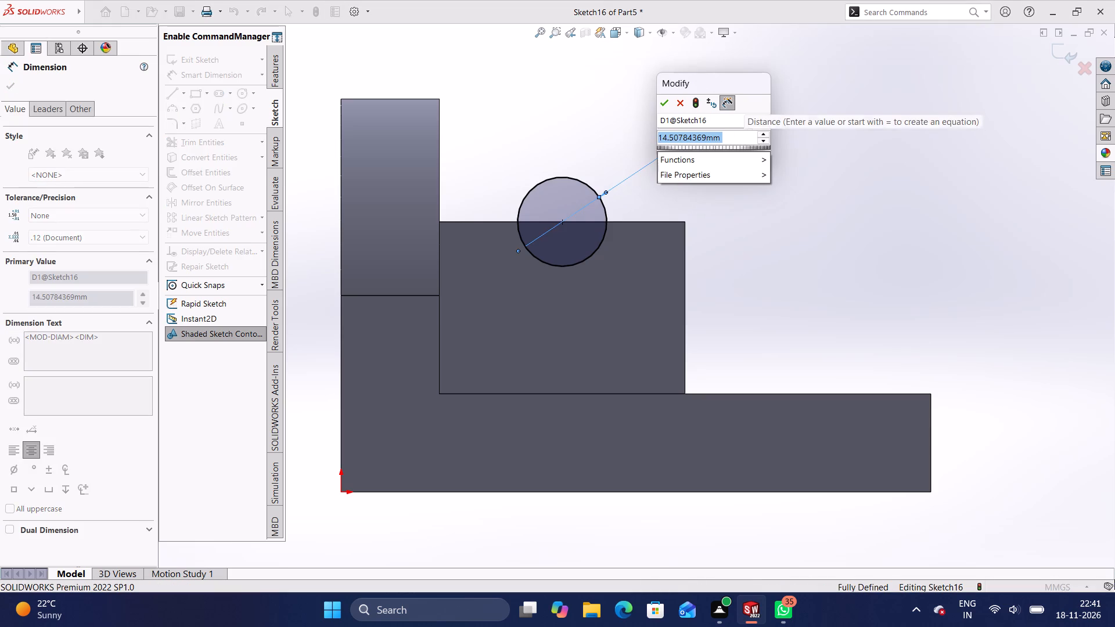
{"action": "type", "text": "28"}
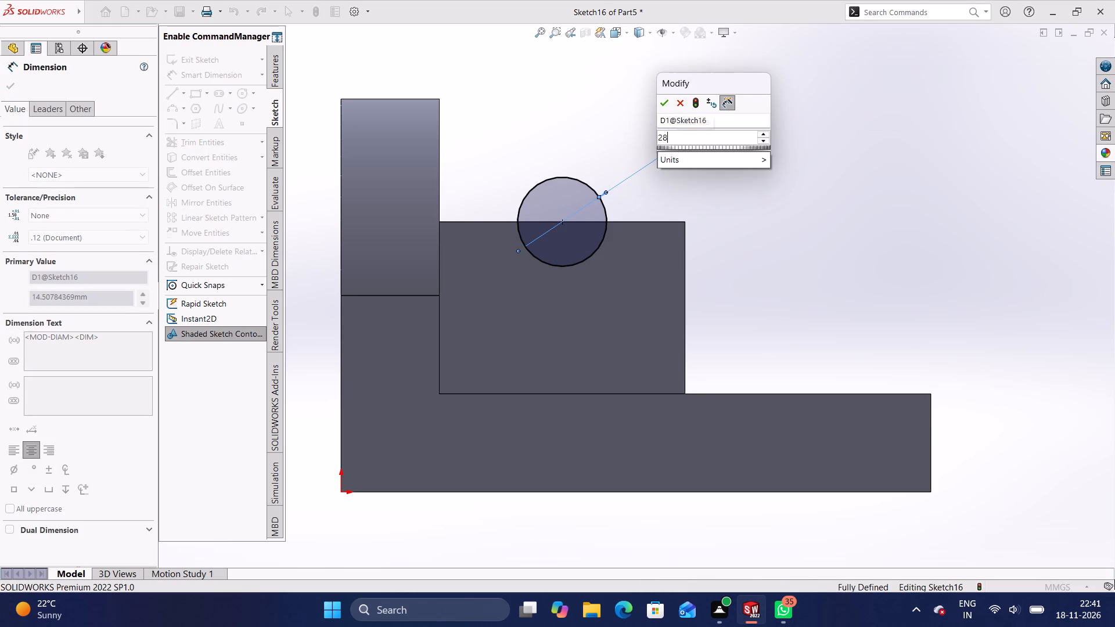
{"action": "key", "text": "Return"}
{"action": "left_click", "coordinate": [756, 153]}
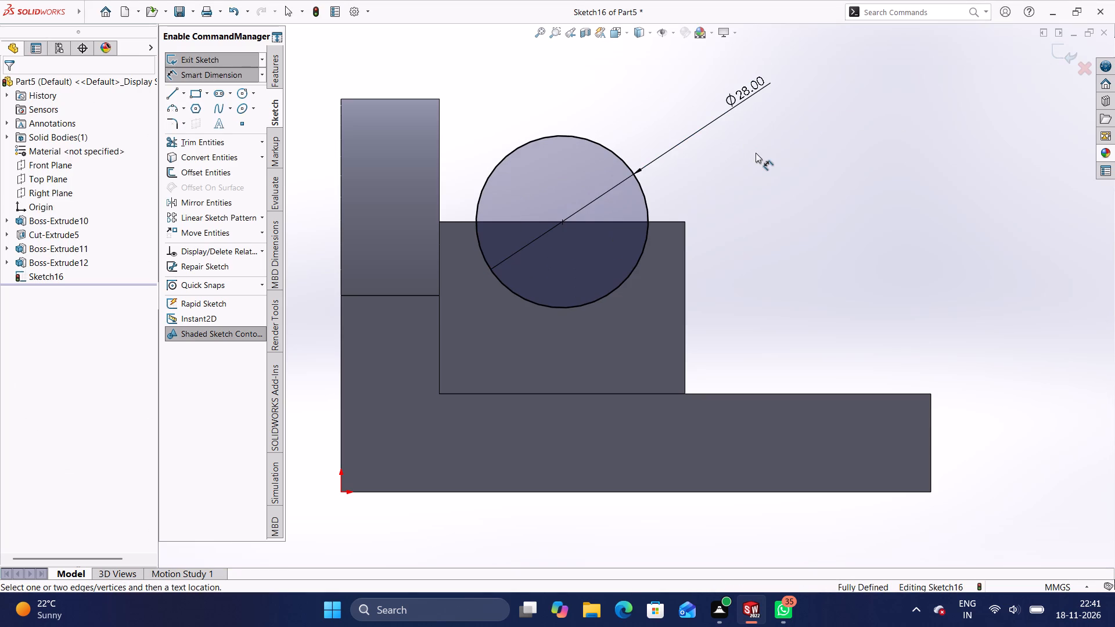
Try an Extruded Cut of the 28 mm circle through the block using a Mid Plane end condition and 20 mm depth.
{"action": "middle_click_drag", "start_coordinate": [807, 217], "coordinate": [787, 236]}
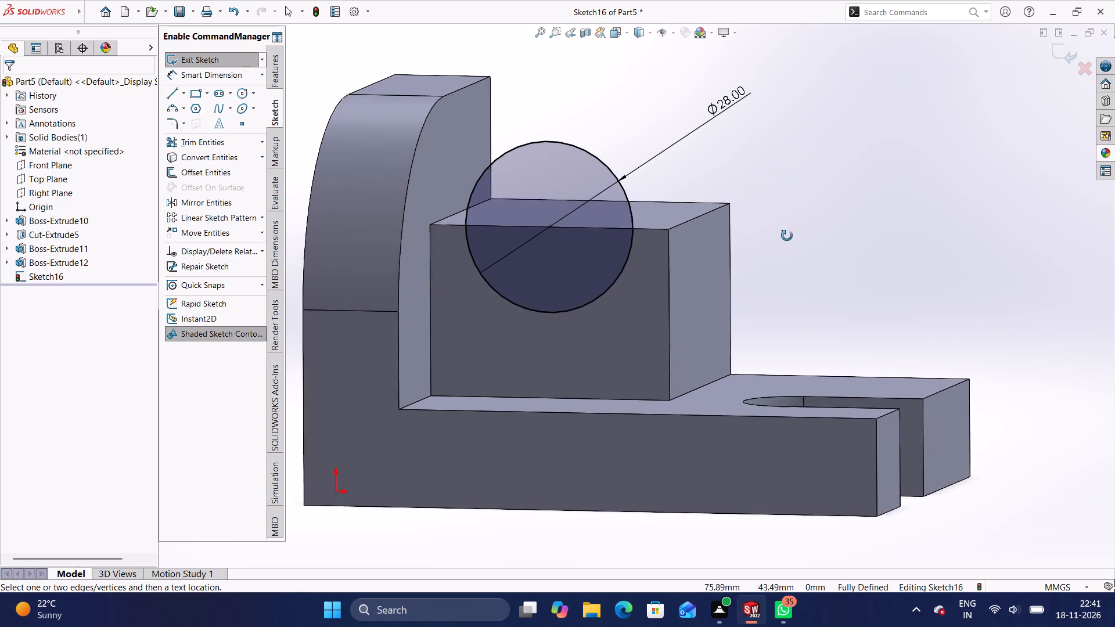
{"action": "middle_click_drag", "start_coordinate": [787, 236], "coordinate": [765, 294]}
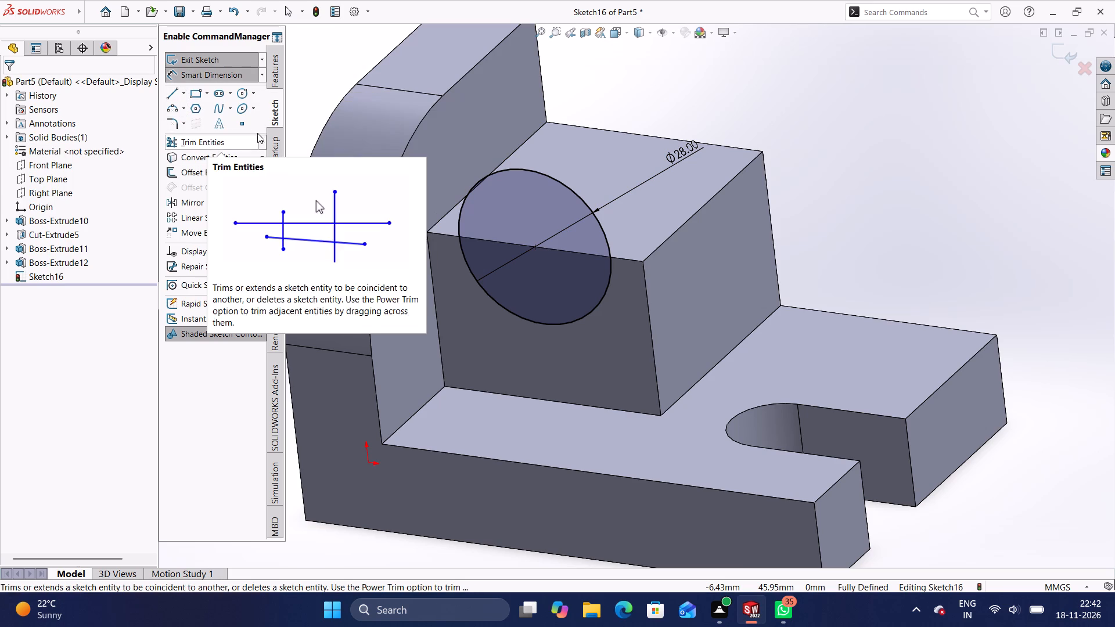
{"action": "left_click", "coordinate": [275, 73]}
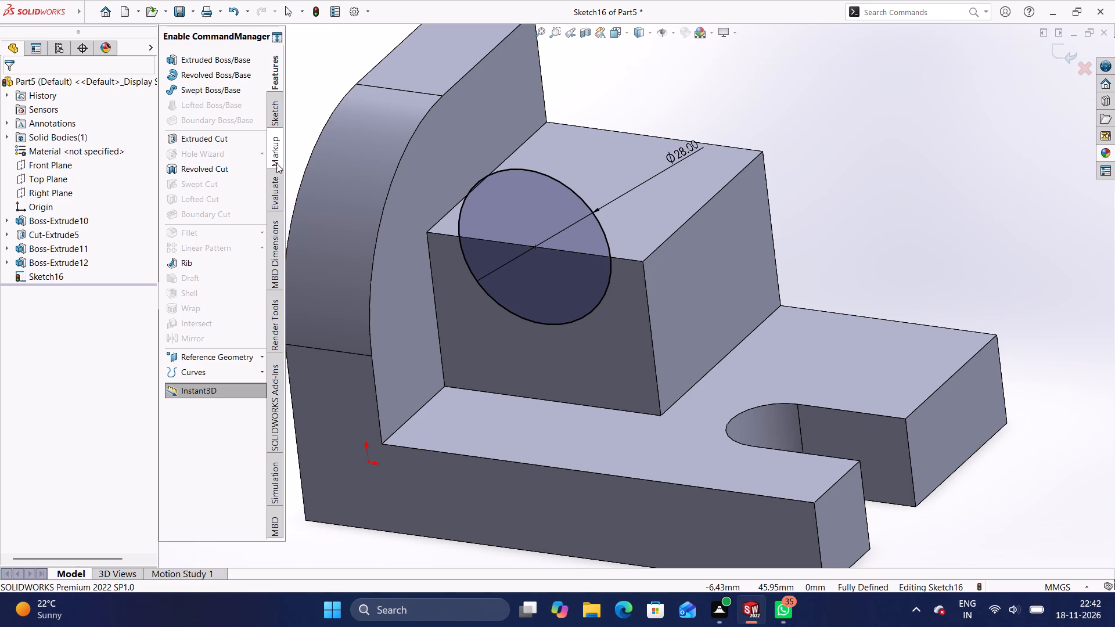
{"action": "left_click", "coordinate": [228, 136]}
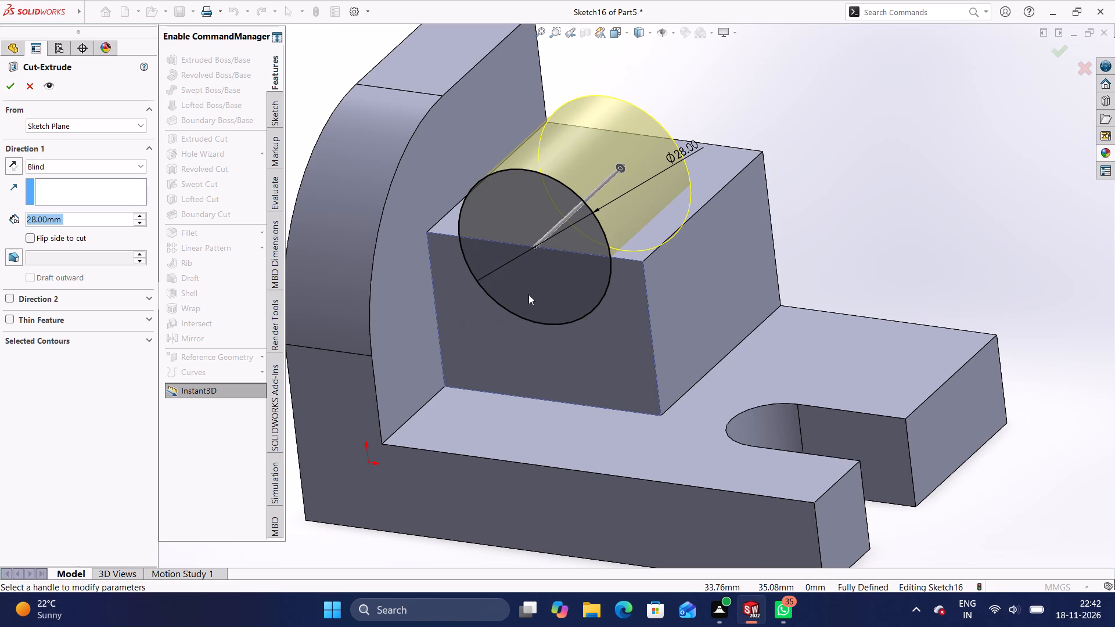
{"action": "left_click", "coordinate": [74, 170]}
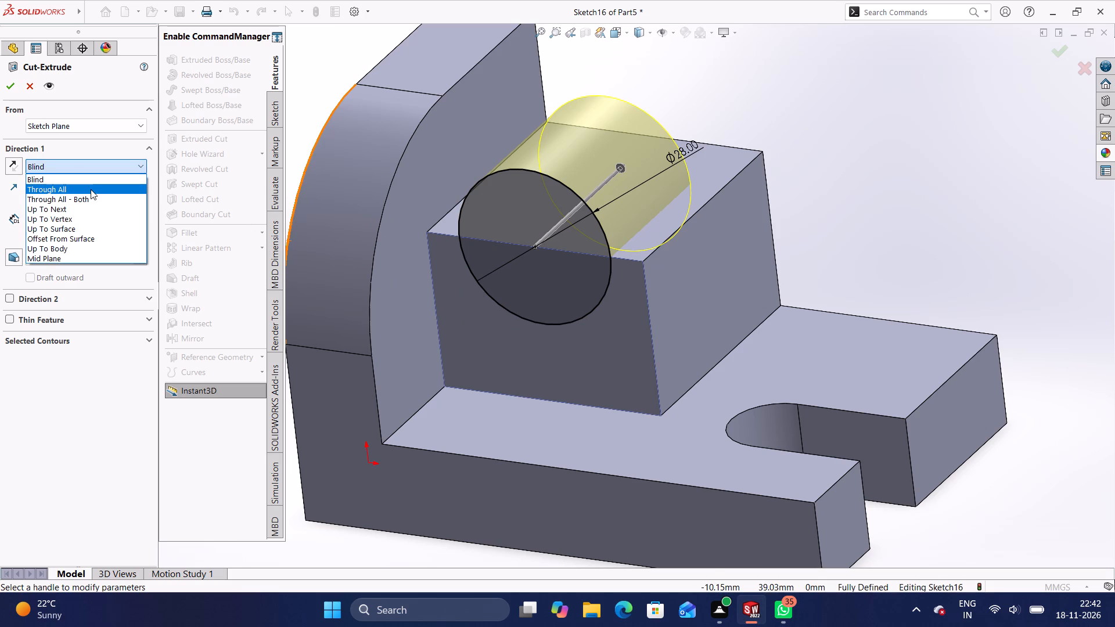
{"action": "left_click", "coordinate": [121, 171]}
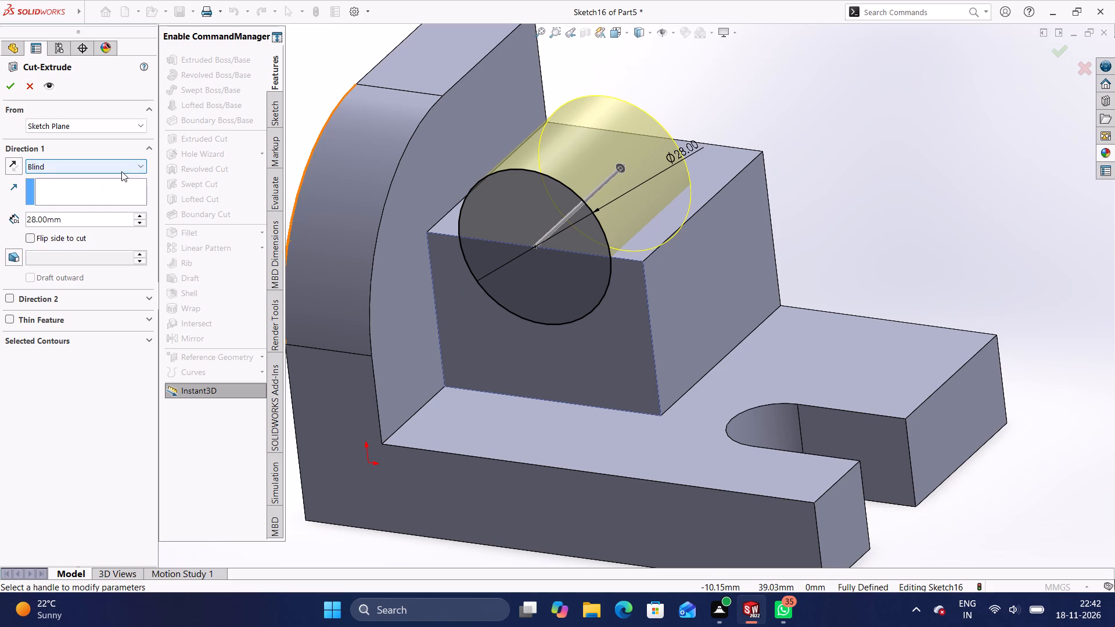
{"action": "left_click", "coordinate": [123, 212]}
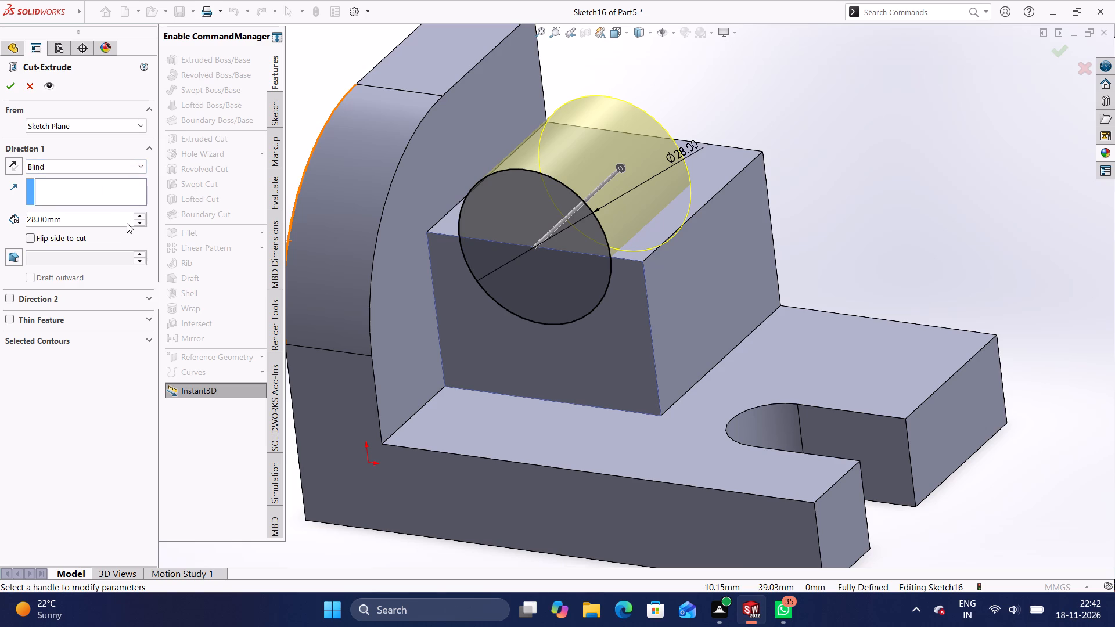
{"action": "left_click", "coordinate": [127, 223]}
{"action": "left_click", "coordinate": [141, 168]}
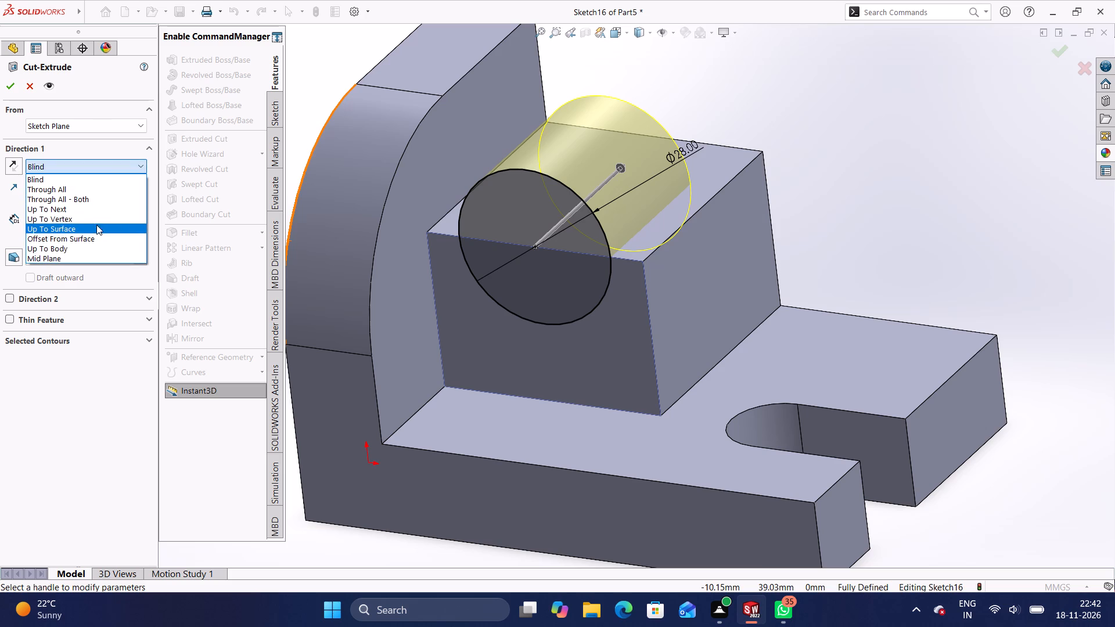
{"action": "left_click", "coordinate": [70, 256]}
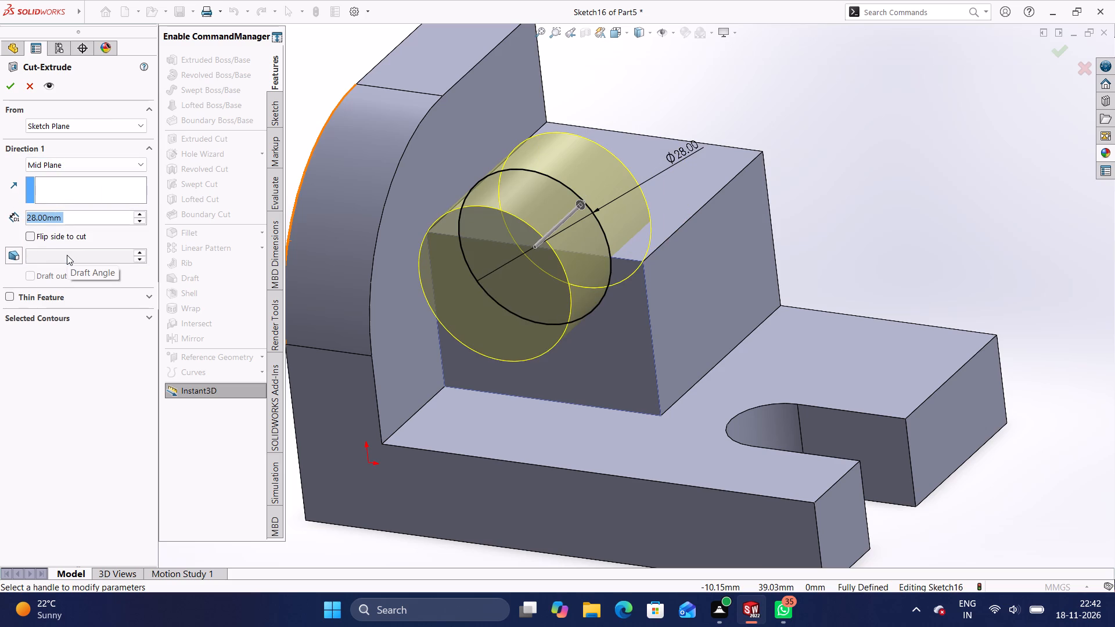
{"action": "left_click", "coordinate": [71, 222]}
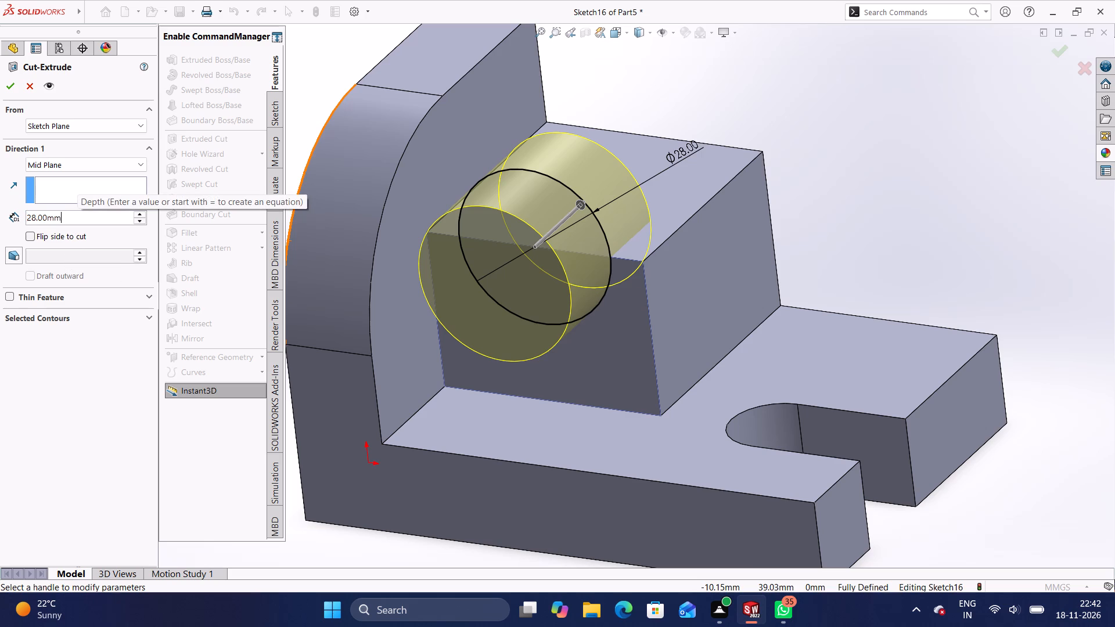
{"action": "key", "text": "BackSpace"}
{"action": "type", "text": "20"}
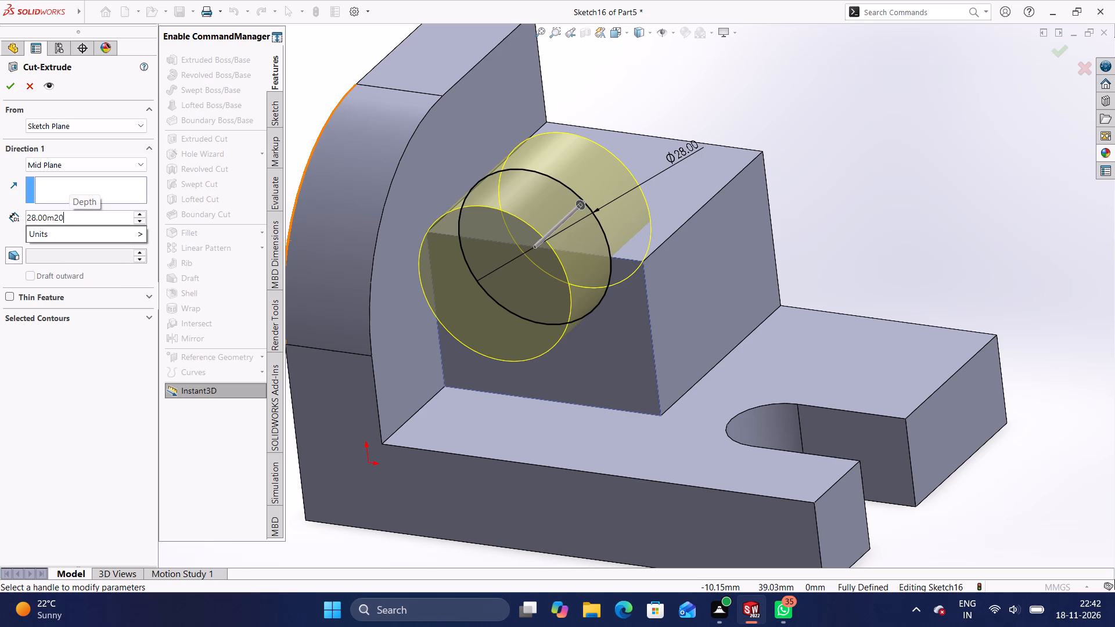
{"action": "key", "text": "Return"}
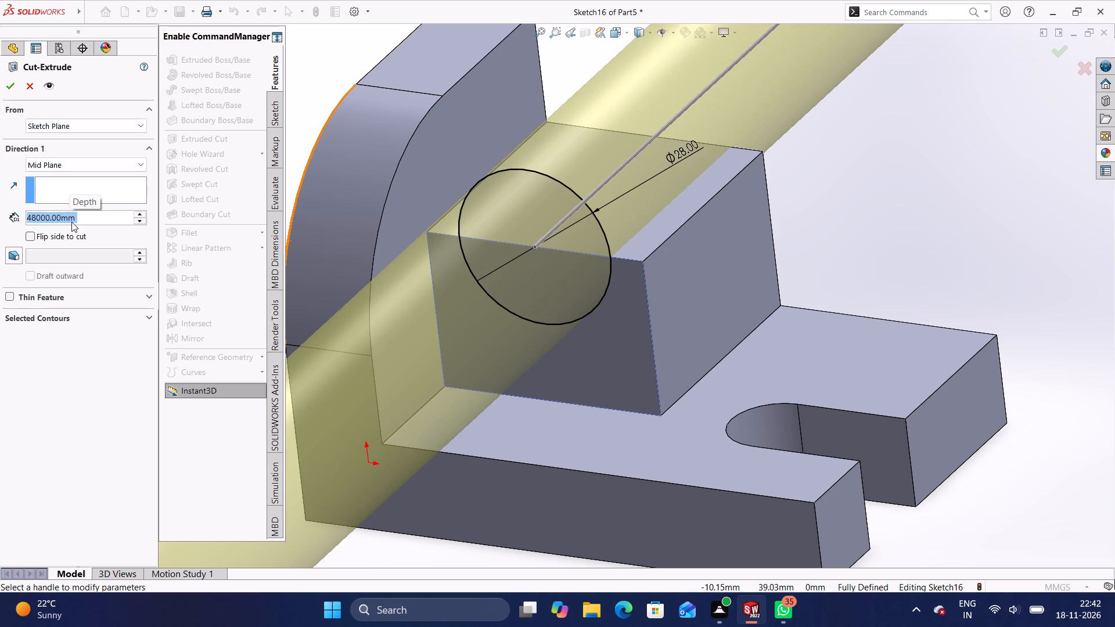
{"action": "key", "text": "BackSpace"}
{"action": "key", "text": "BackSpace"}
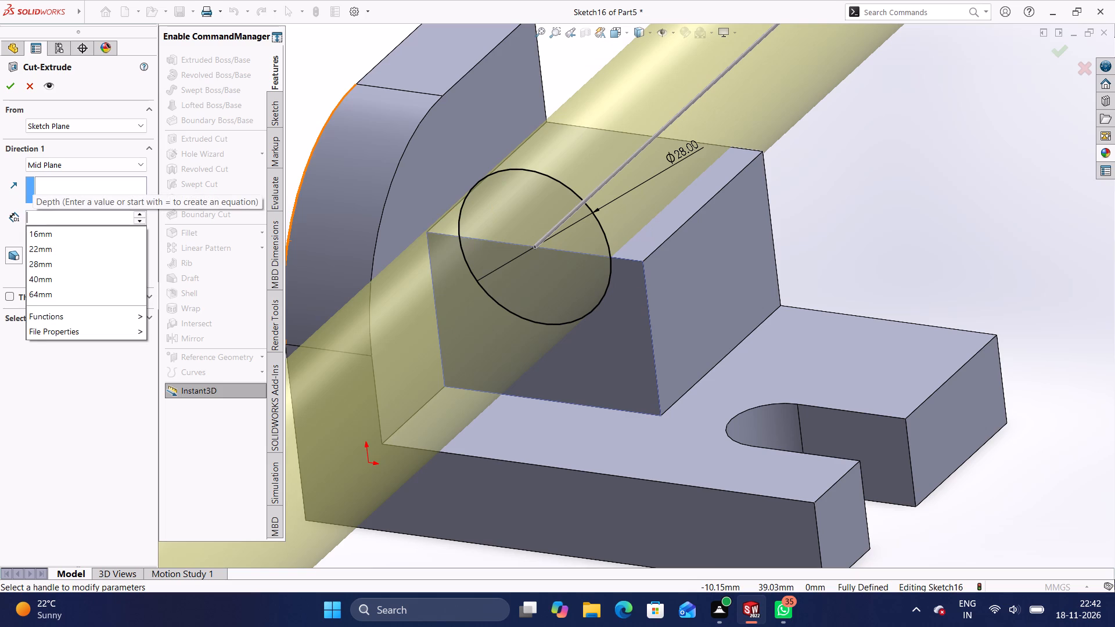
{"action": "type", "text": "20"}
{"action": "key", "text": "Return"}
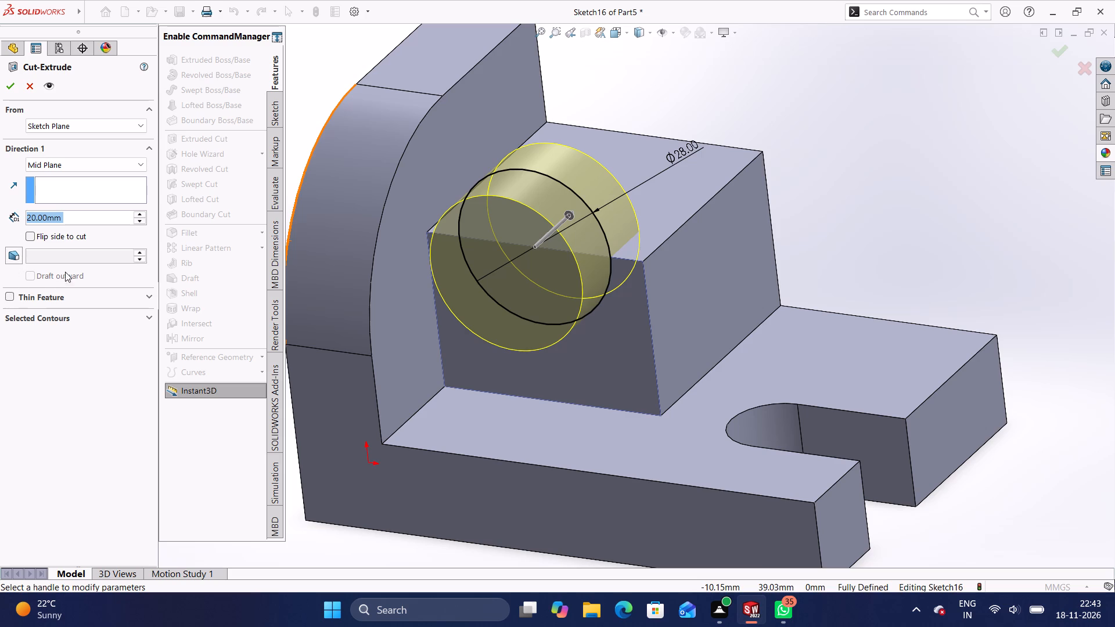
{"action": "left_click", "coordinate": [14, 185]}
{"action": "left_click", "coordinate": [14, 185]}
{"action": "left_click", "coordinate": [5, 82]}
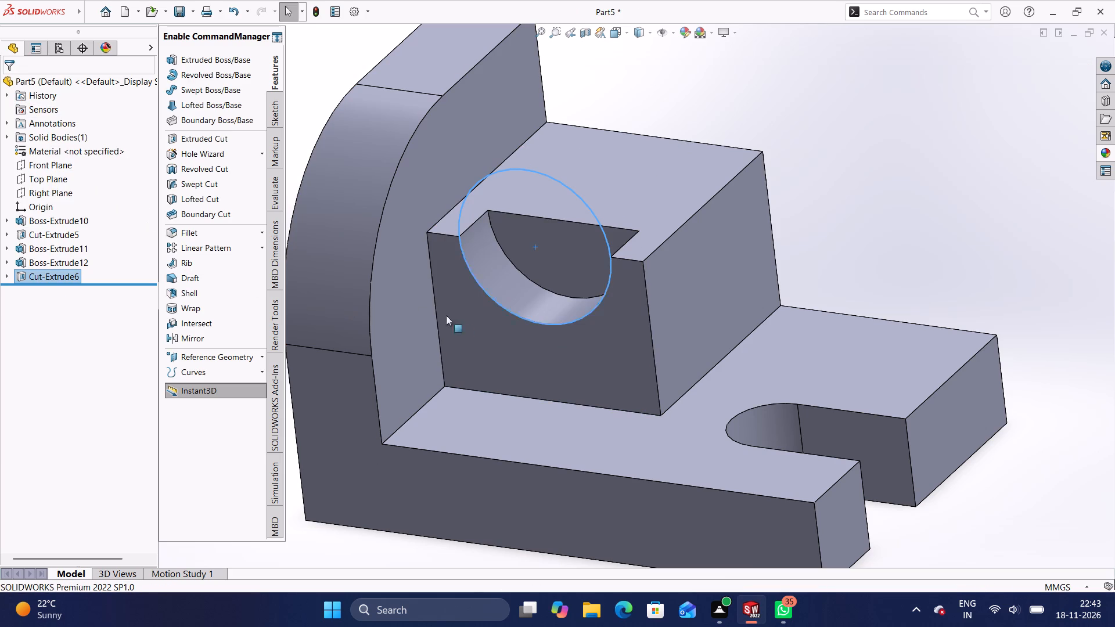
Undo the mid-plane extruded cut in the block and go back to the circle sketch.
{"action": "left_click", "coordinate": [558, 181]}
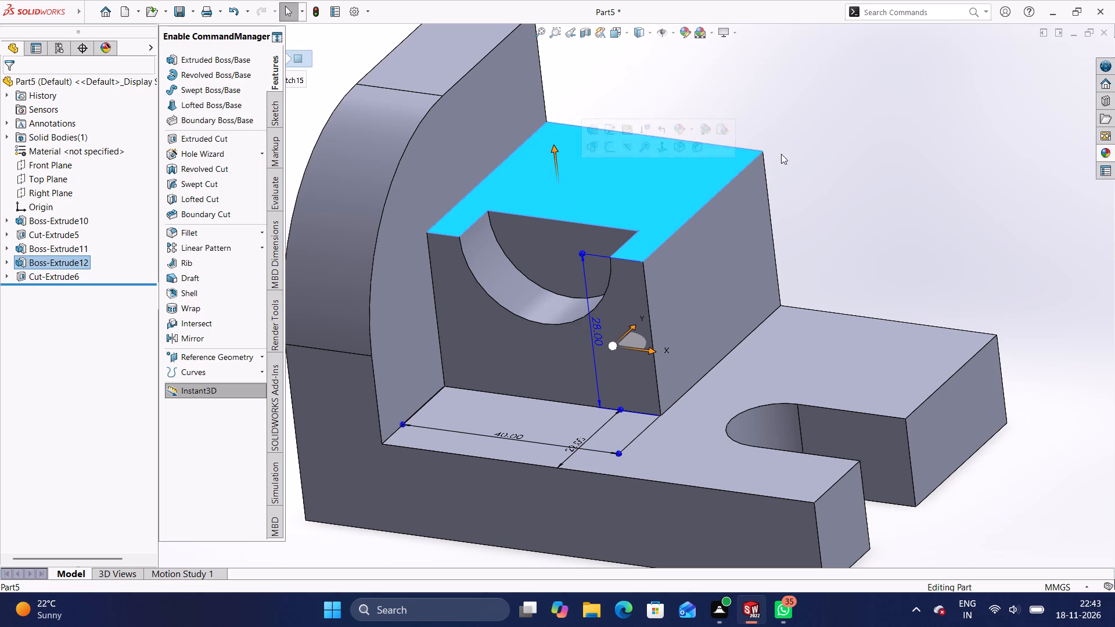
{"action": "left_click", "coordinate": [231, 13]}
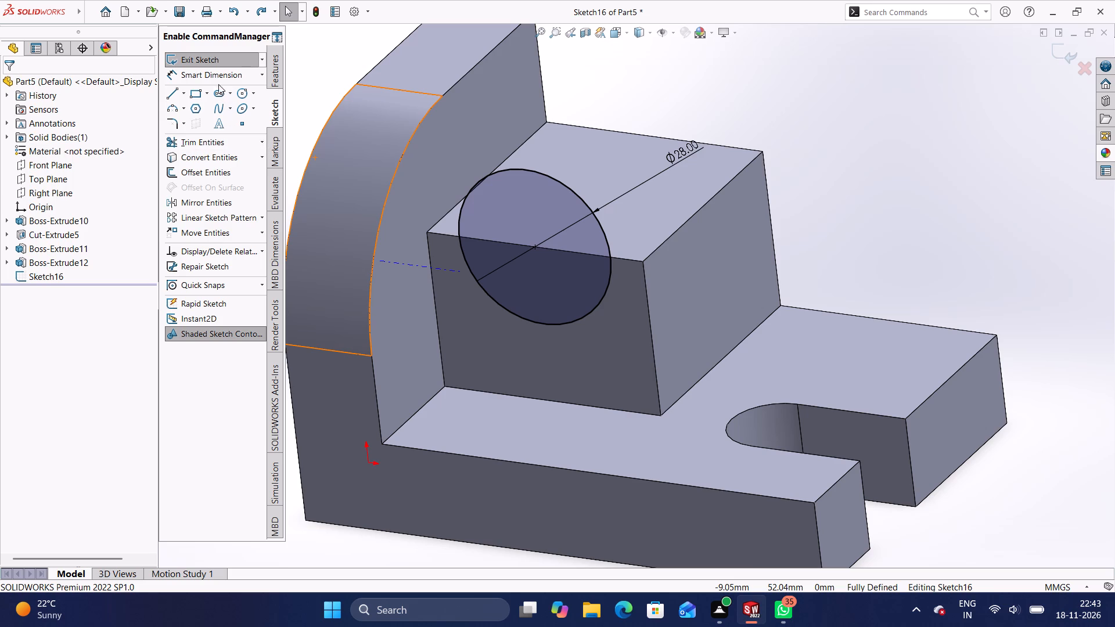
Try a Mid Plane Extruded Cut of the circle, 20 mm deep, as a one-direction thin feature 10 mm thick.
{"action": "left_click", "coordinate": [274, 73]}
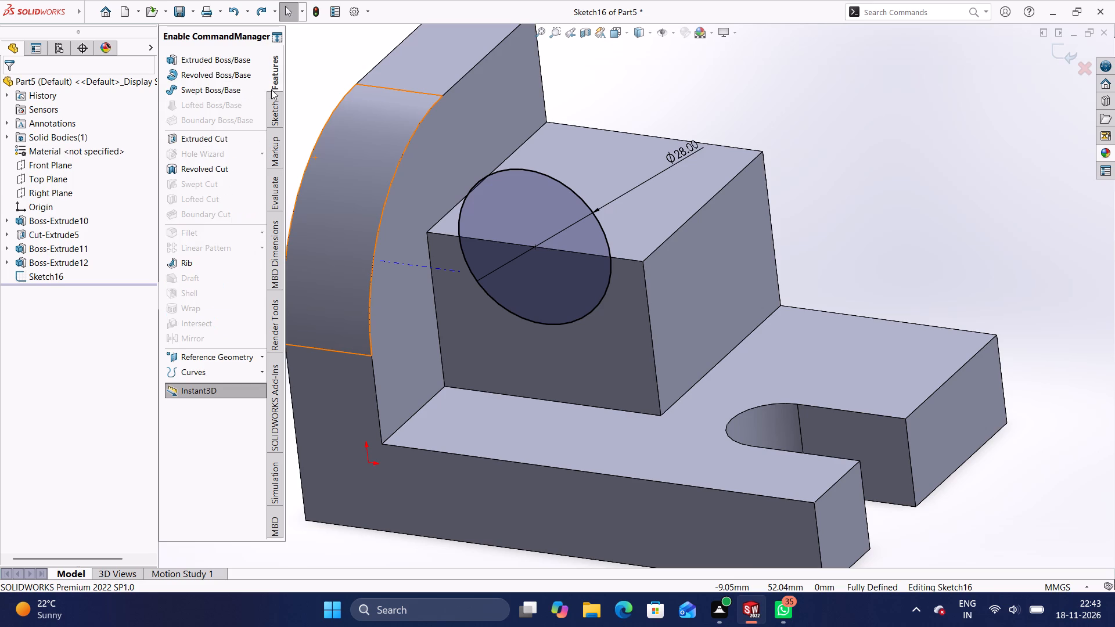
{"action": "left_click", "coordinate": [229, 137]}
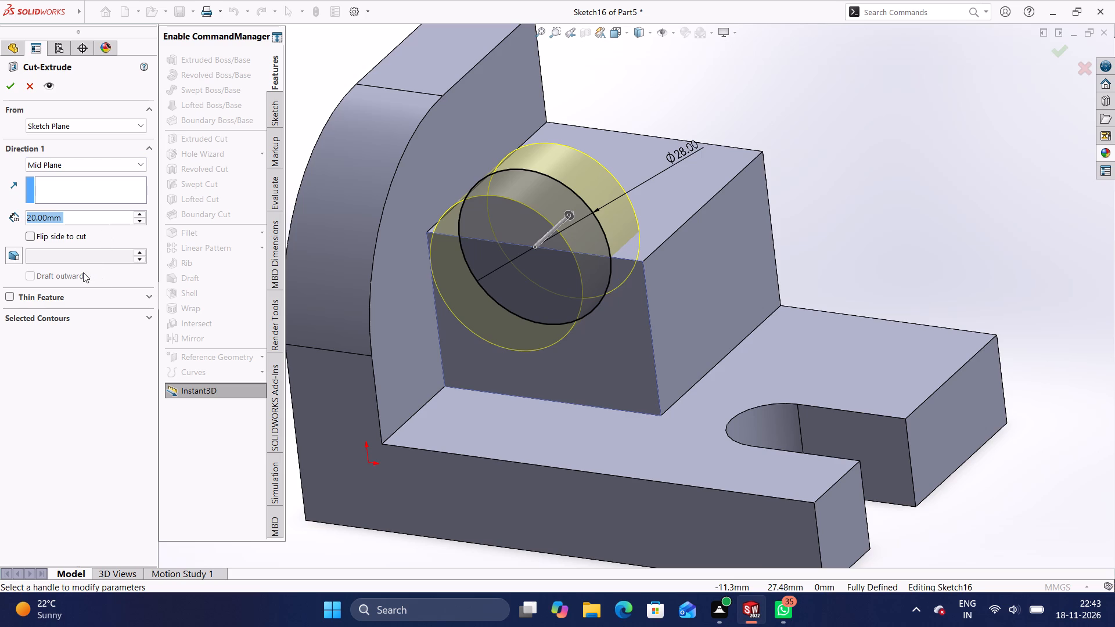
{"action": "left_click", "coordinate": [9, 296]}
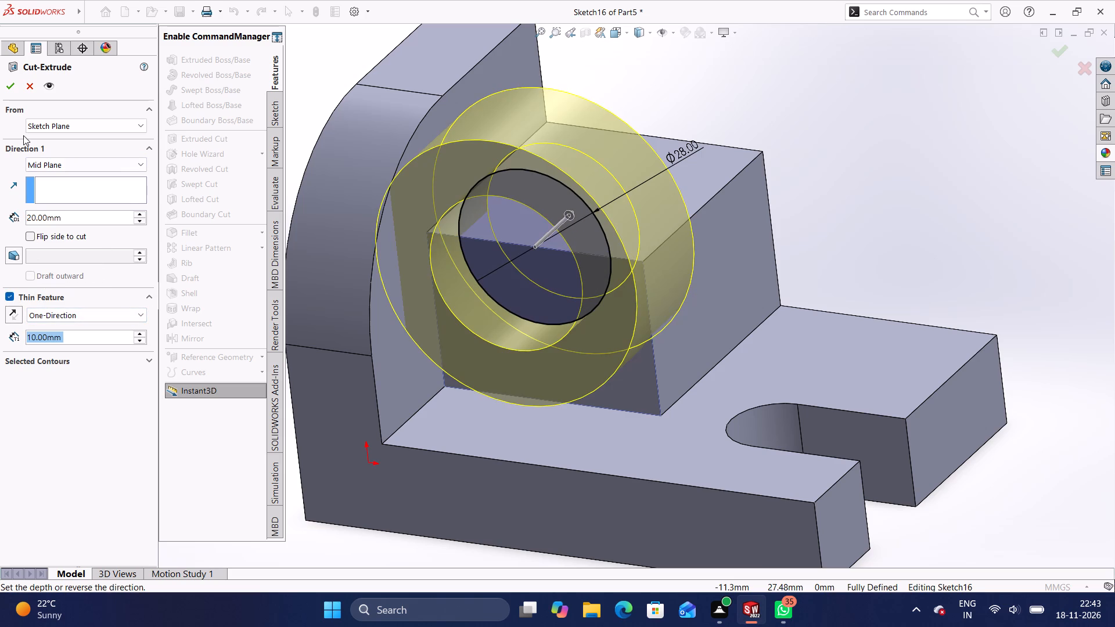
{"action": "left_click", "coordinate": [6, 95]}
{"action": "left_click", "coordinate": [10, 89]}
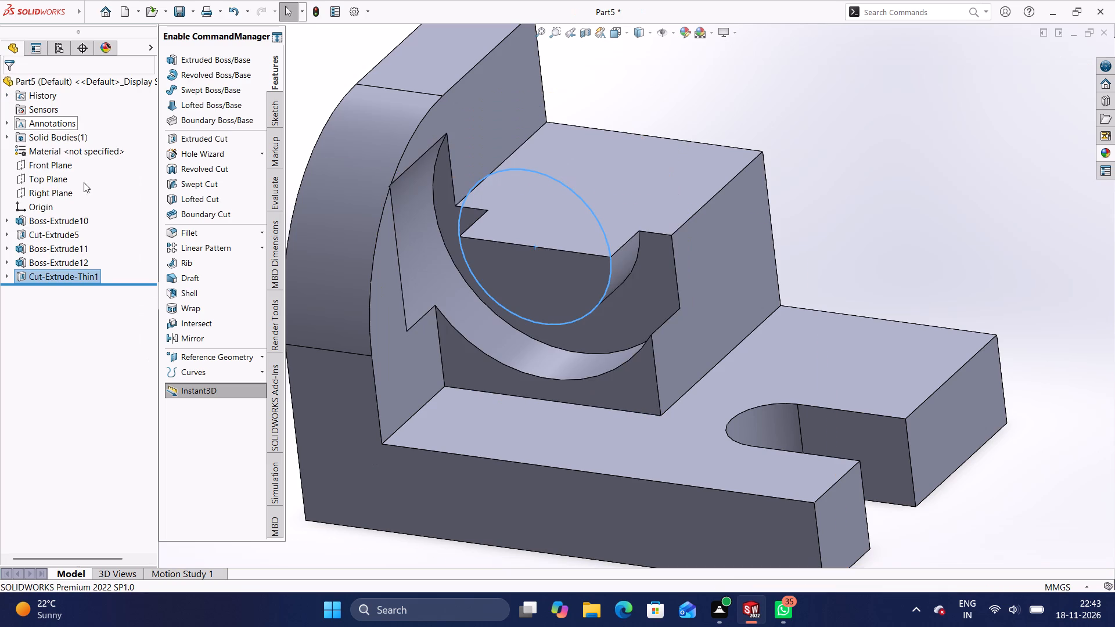
Examine the thin-feature cut in the block and upright from several angles, including the underside.
{"action": "scroll", "coordinate": [501, 375], "scroll_direction": "down", "scroll_amount": 1}
{"action": "middle_click_drag", "start_coordinate": [499, 376], "coordinate": [433, 378]}
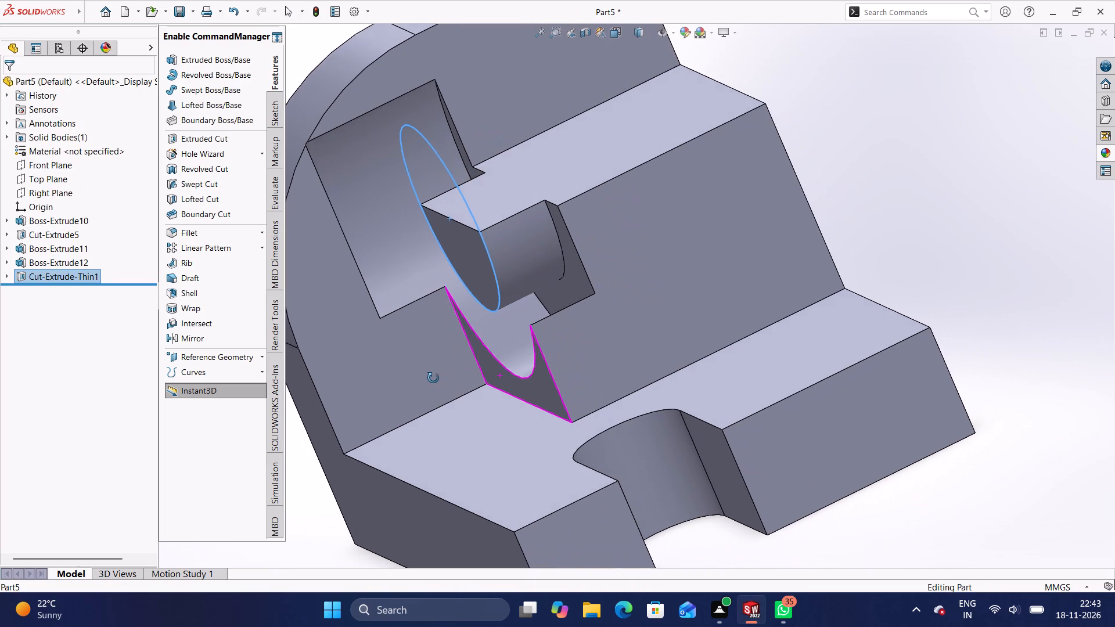
{"action": "middle_click_drag", "start_coordinate": [433, 378], "coordinate": [457, 418]}
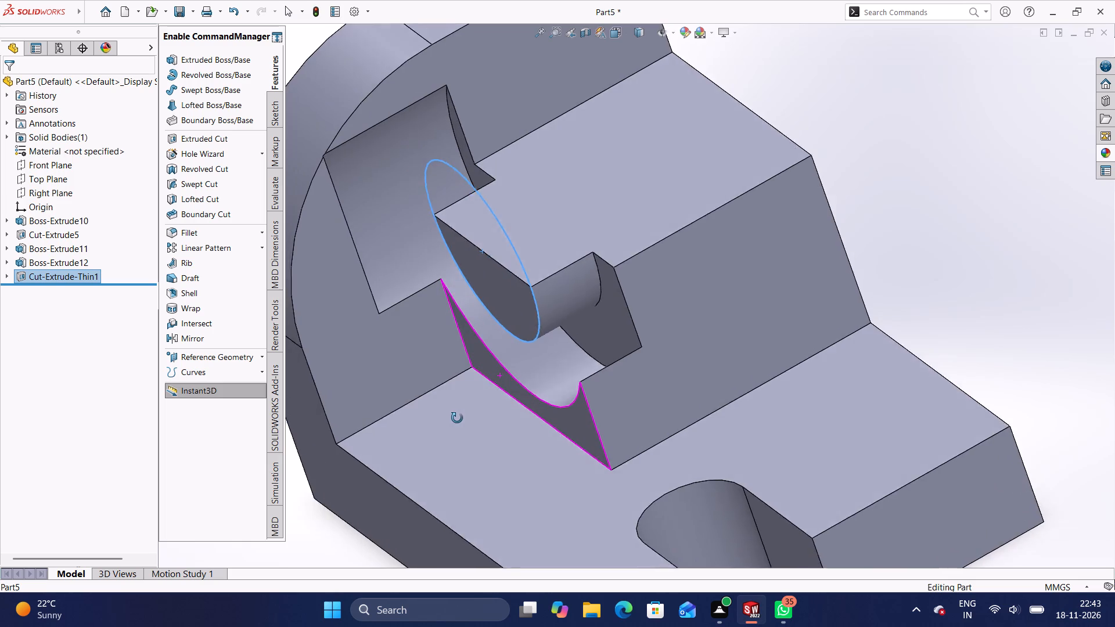
{"action": "middle_click_drag", "start_coordinate": [457, 418], "coordinate": [484, 408]}
{"action": "scroll", "coordinate": [490, 407], "scroll_direction": "up", "scroll_amount": 3}
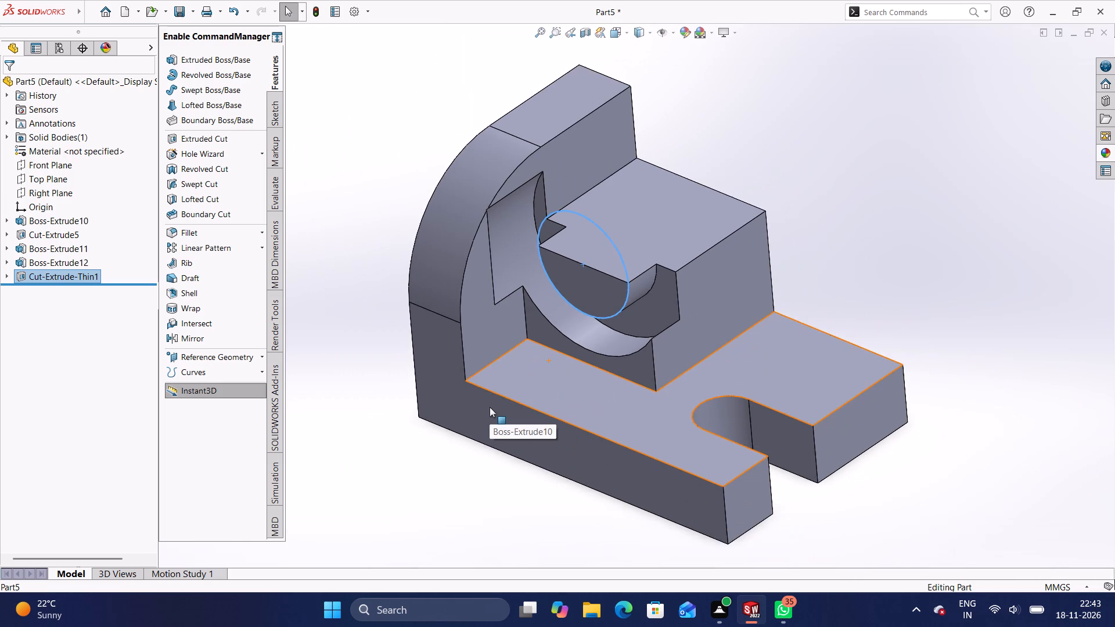
{"action": "middle_click_drag", "start_coordinate": [494, 408], "coordinate": [515, 399]}
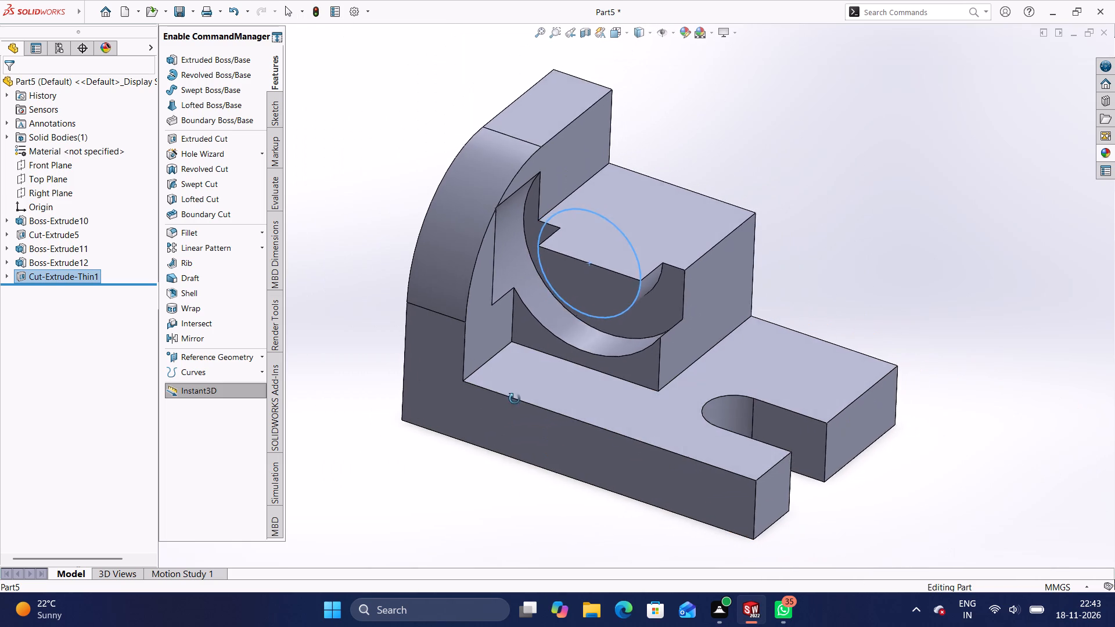
{"action": "middle_click_drag", "start_coordinate": [515, 399], "coordinate": [469, 348]}
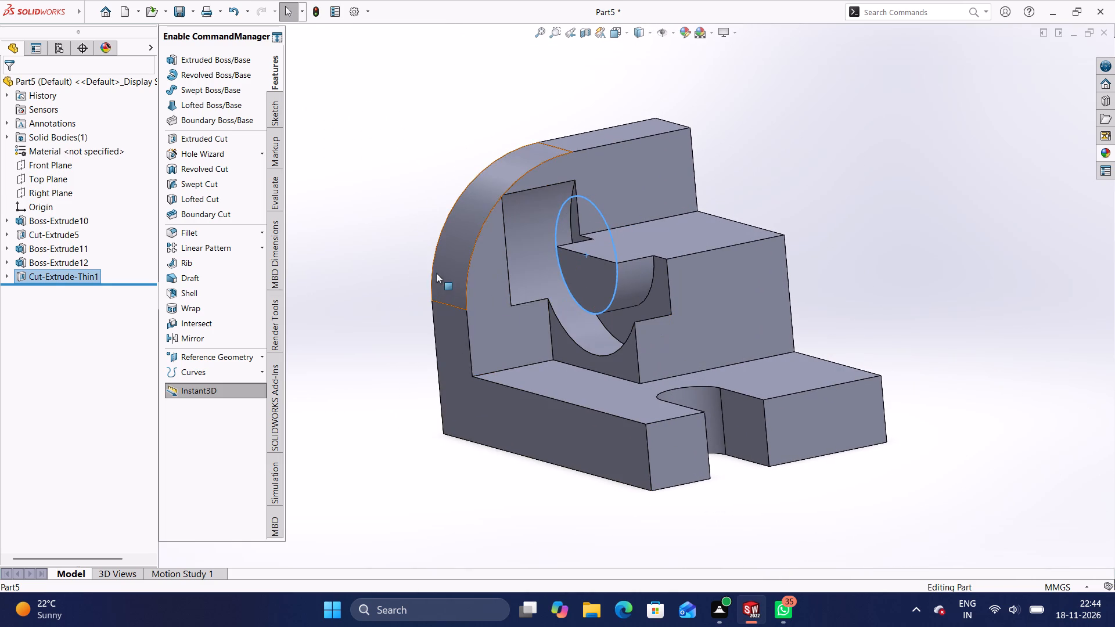
{"action": "middle_click_drag", "start_coordinate": [541, 298], "coordinate": [460, 322]}
{"action": "middle_click_drag", "start_coordinate": [612, 363], "coordinate": [530, 383]}
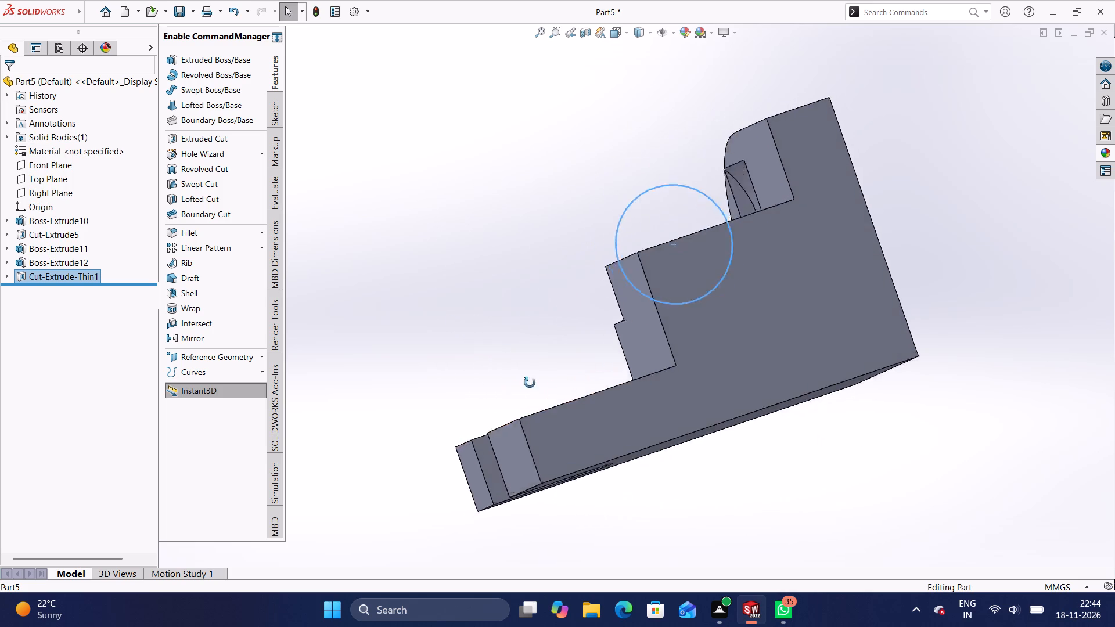
{"action": "middle_click_drag", "start_coordinate": [530, 383], "coordinate": [708, 493]}
{"action": "scroll", "coordinate": [409, 464], "scroll_direction": "down", "scroll_amount": 1}
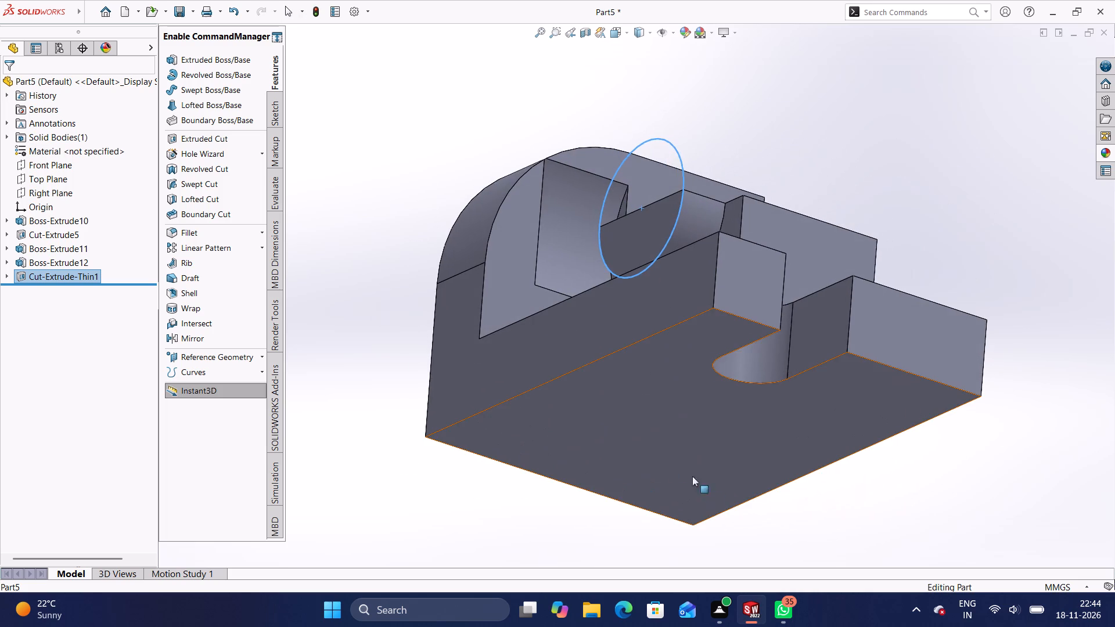
{"action": "middle_click_drag", "start_coordinate": [641, 384], "coordinate": [693, 470]}
{"action": "middle_click_drag", "start_coordinate": [681, 423], "coordinate": [663, 463]}
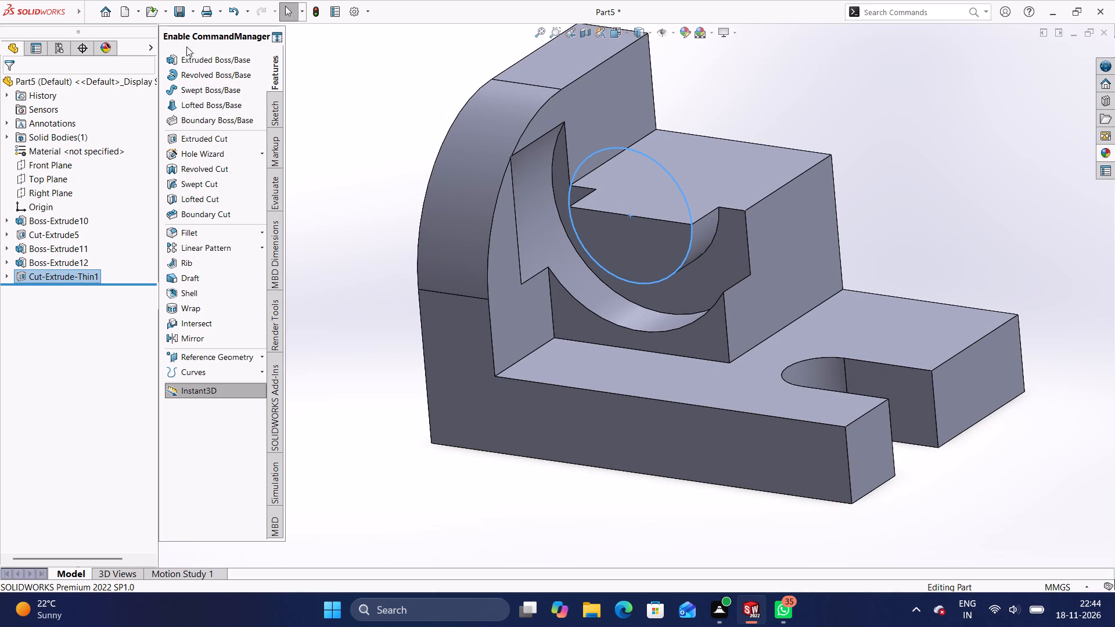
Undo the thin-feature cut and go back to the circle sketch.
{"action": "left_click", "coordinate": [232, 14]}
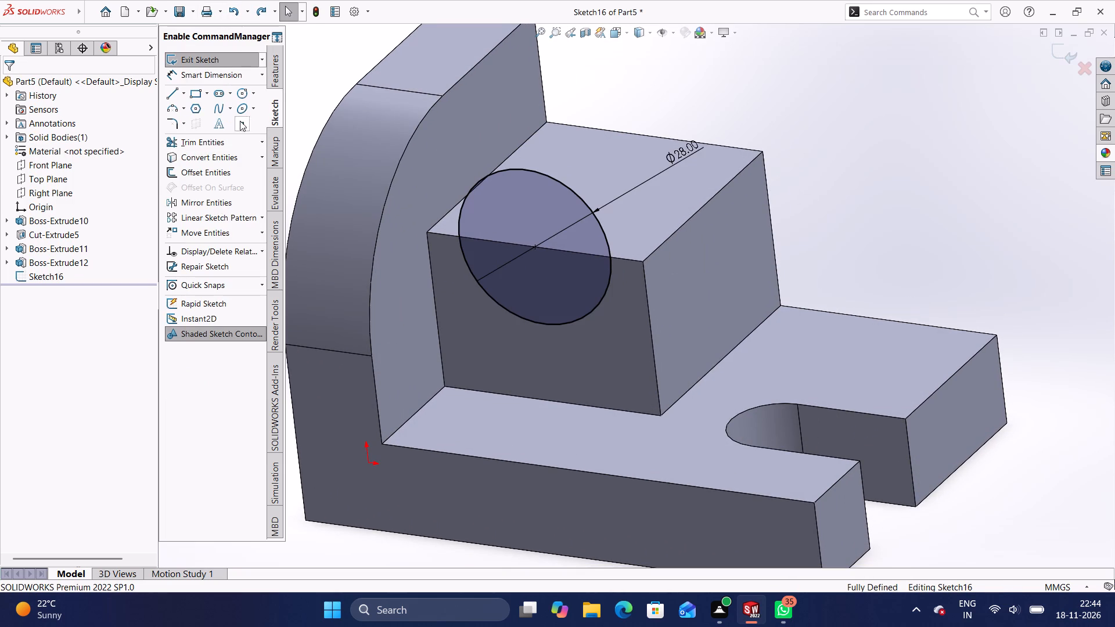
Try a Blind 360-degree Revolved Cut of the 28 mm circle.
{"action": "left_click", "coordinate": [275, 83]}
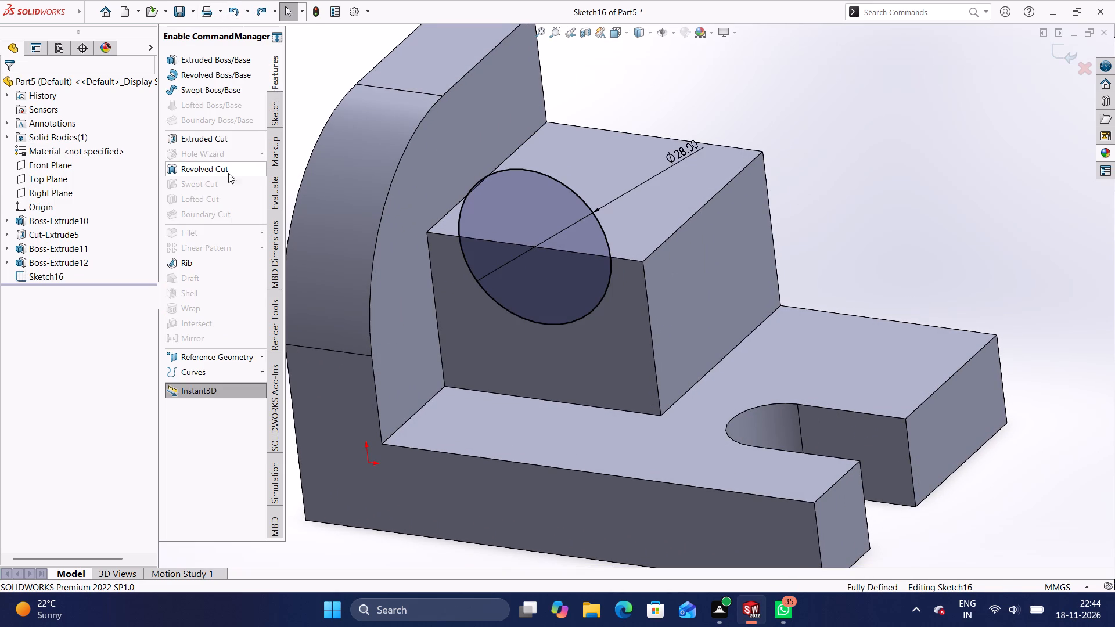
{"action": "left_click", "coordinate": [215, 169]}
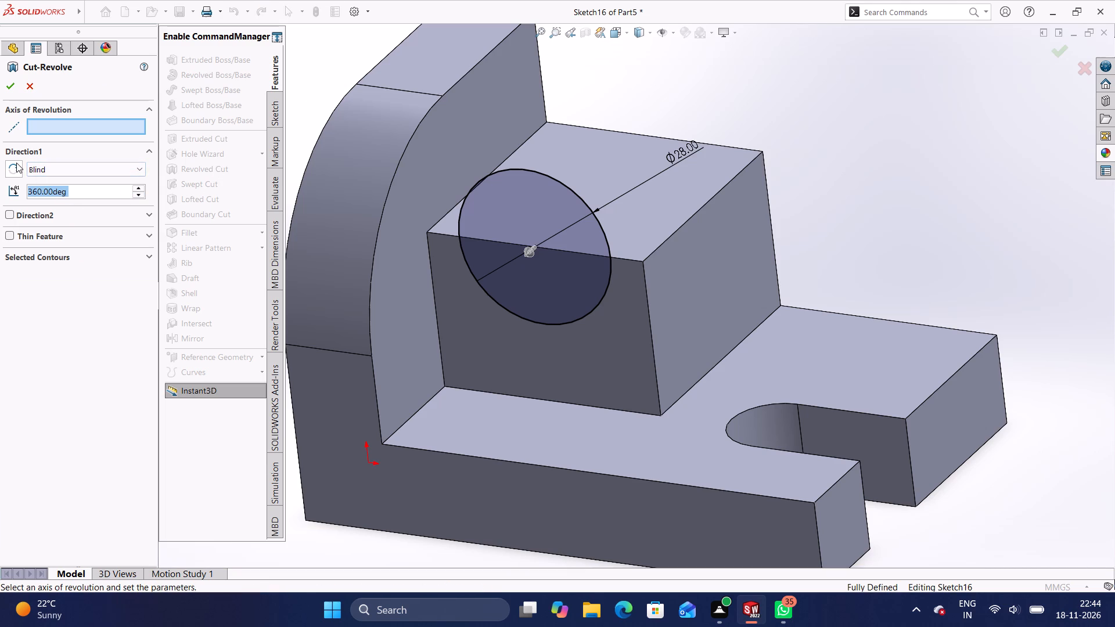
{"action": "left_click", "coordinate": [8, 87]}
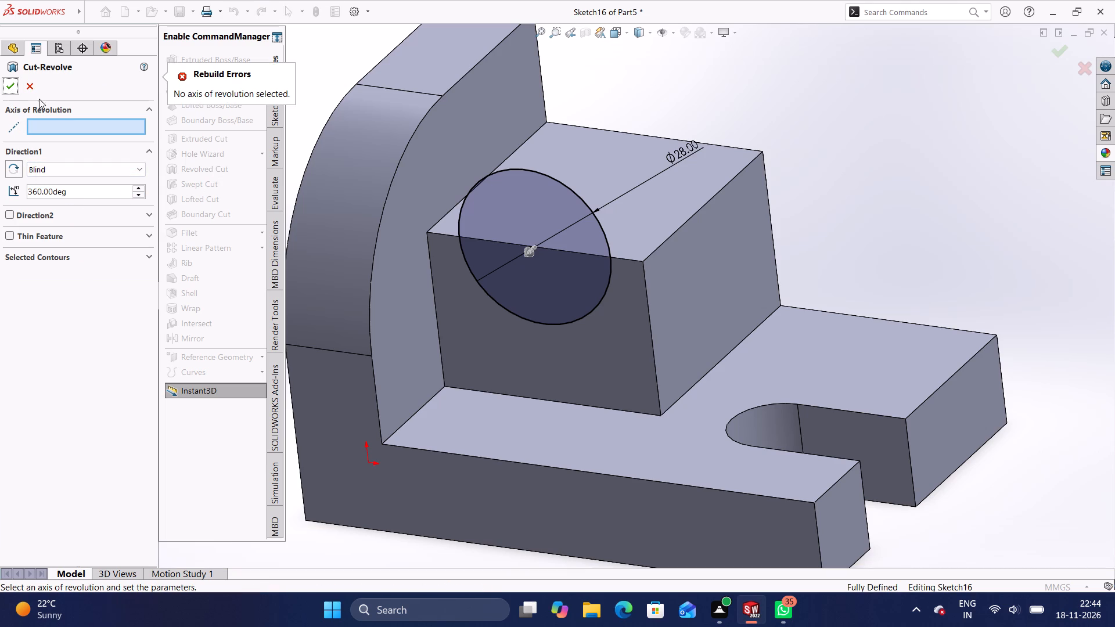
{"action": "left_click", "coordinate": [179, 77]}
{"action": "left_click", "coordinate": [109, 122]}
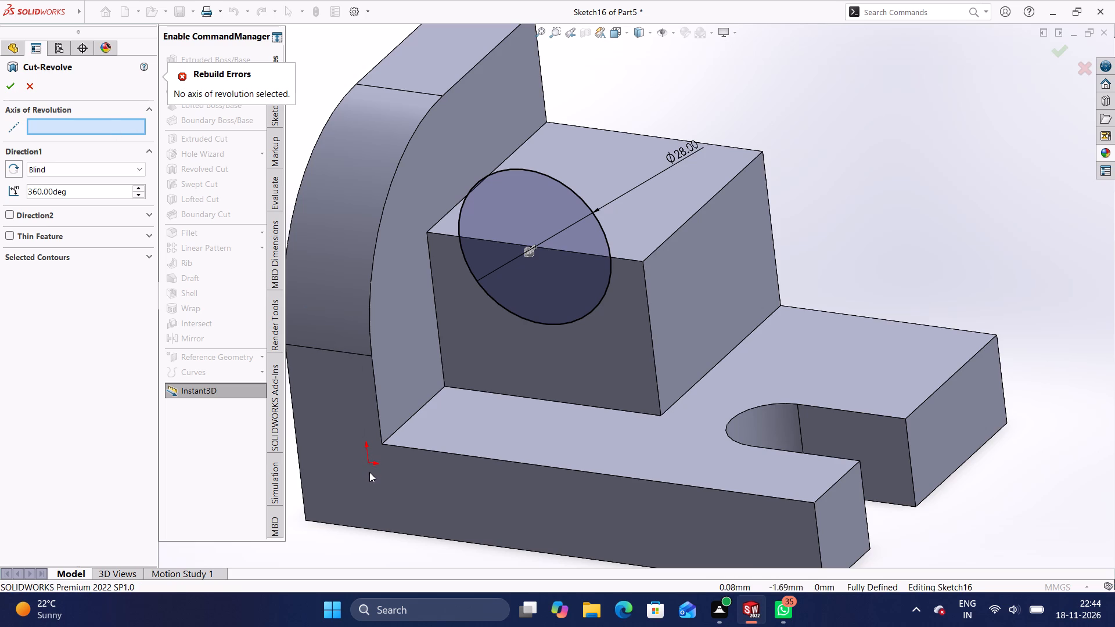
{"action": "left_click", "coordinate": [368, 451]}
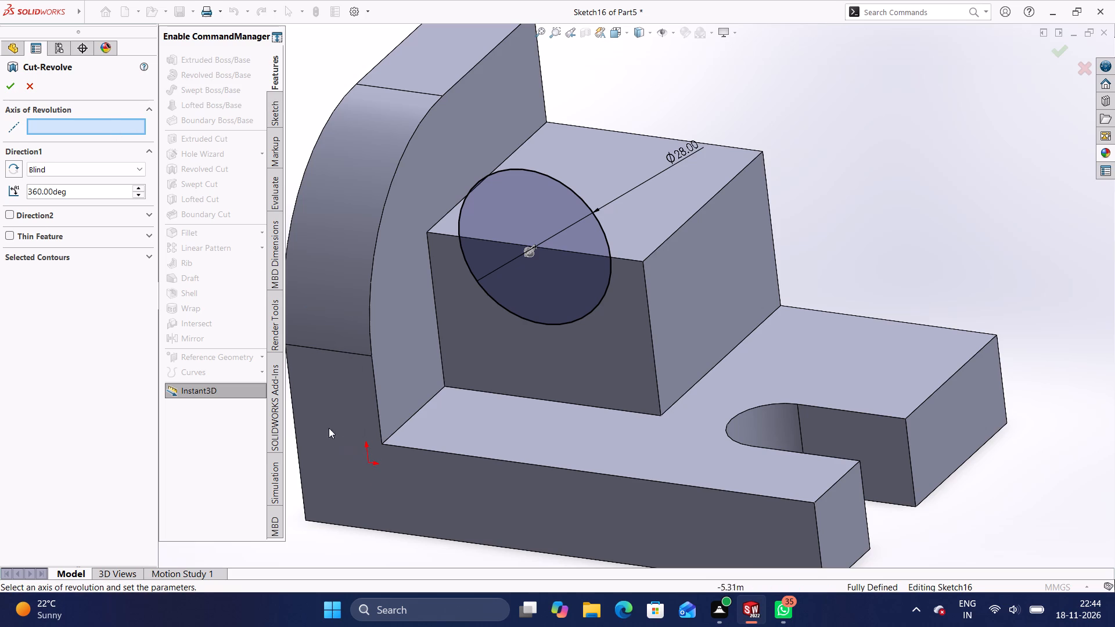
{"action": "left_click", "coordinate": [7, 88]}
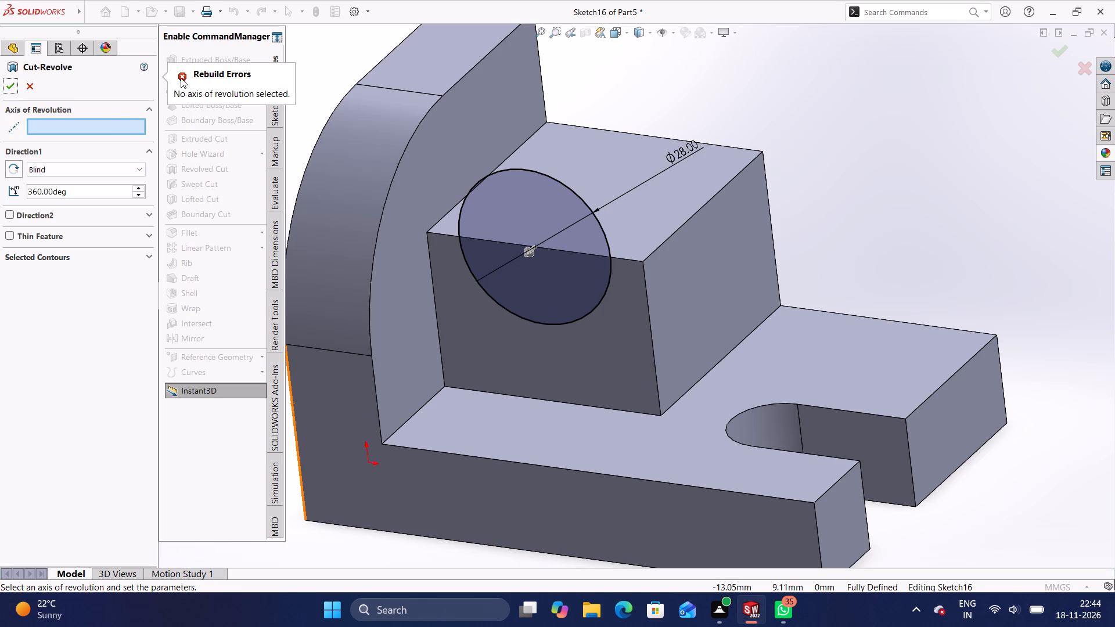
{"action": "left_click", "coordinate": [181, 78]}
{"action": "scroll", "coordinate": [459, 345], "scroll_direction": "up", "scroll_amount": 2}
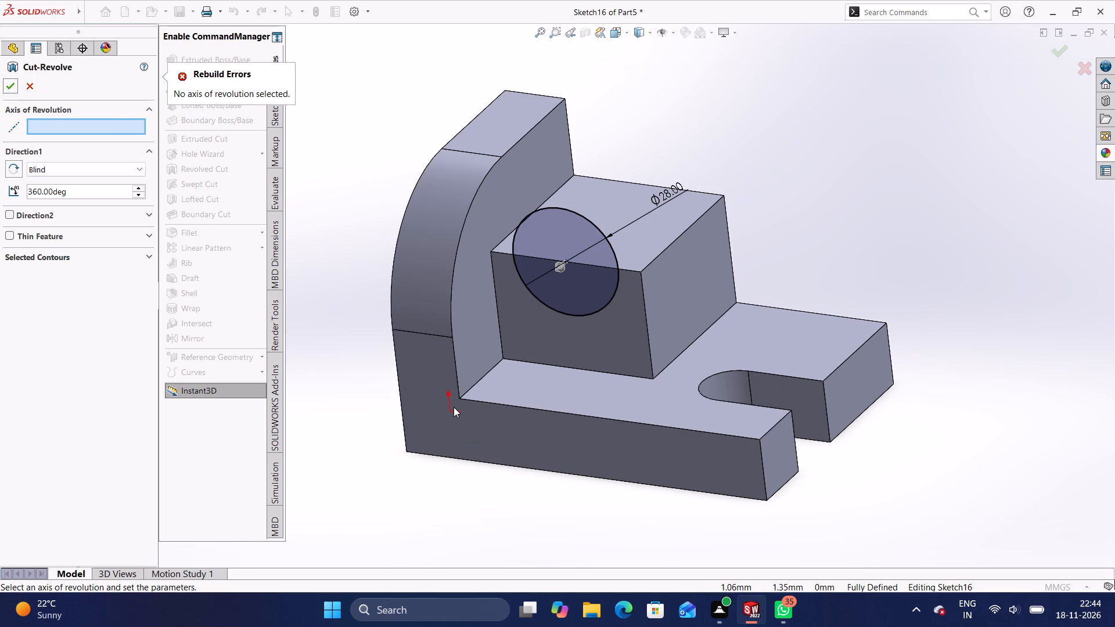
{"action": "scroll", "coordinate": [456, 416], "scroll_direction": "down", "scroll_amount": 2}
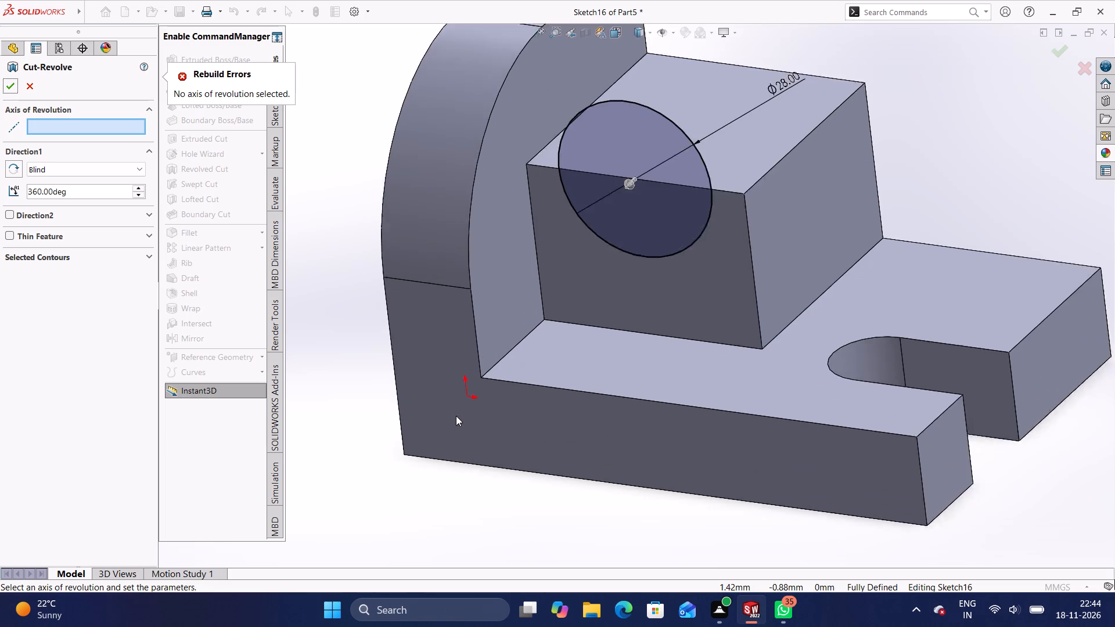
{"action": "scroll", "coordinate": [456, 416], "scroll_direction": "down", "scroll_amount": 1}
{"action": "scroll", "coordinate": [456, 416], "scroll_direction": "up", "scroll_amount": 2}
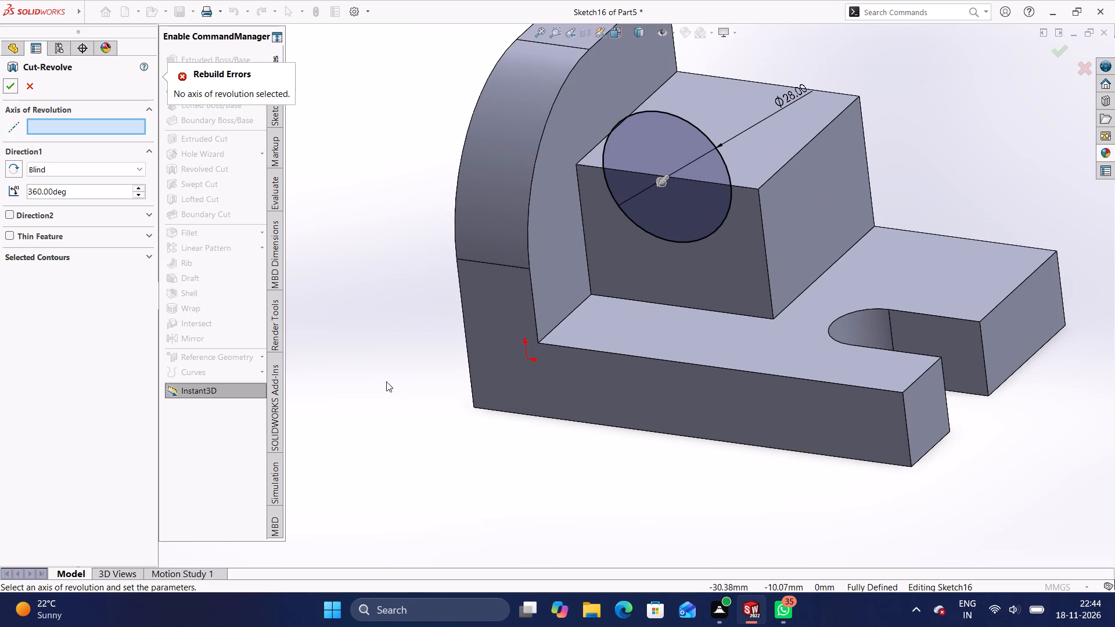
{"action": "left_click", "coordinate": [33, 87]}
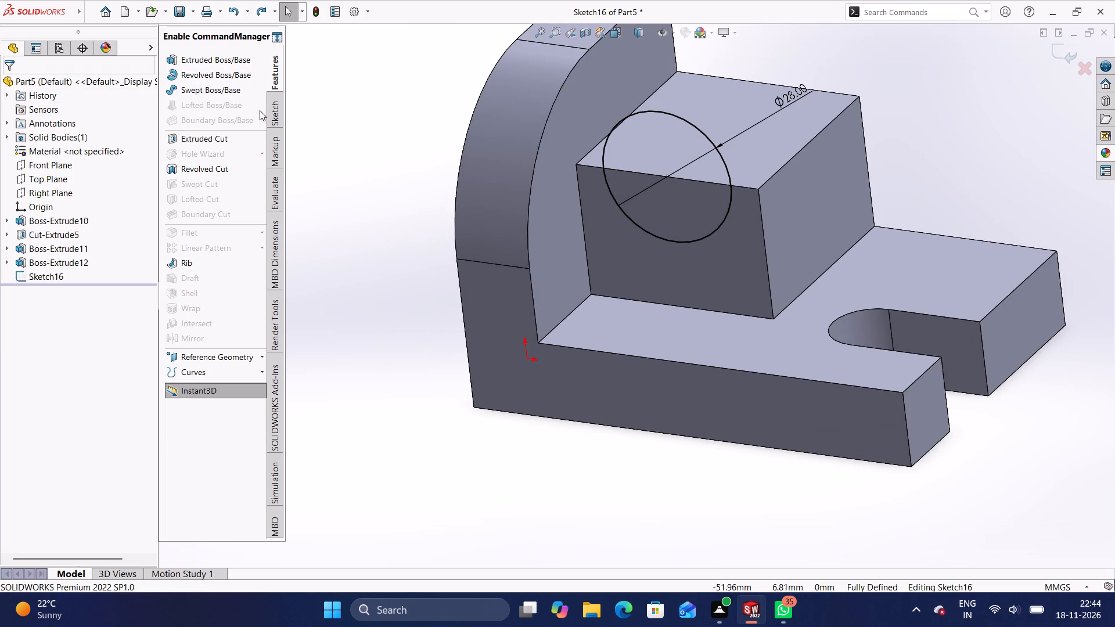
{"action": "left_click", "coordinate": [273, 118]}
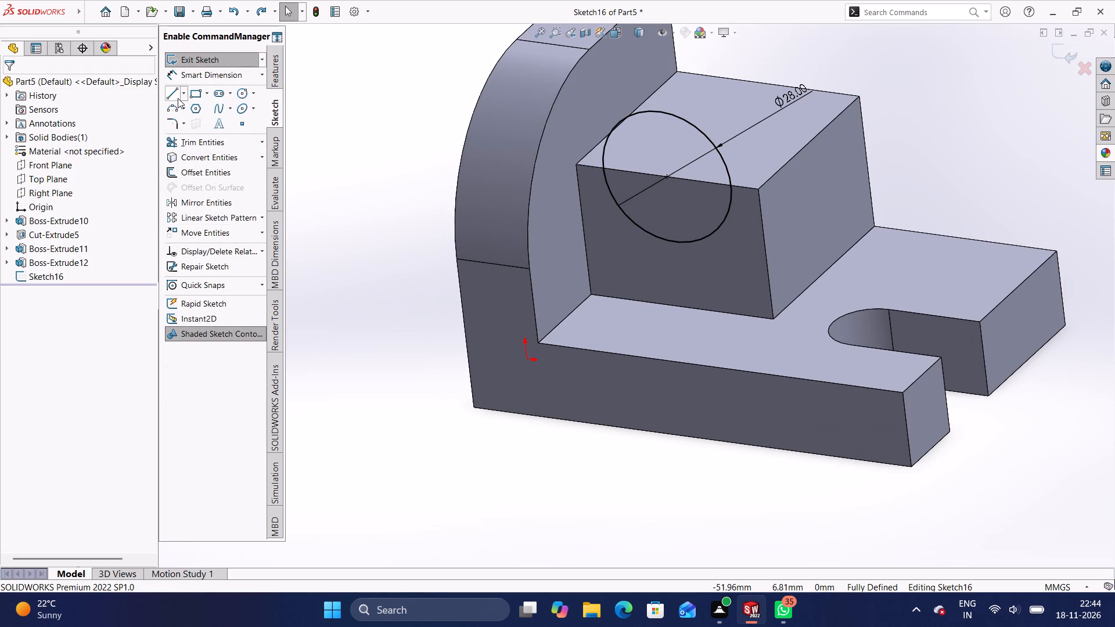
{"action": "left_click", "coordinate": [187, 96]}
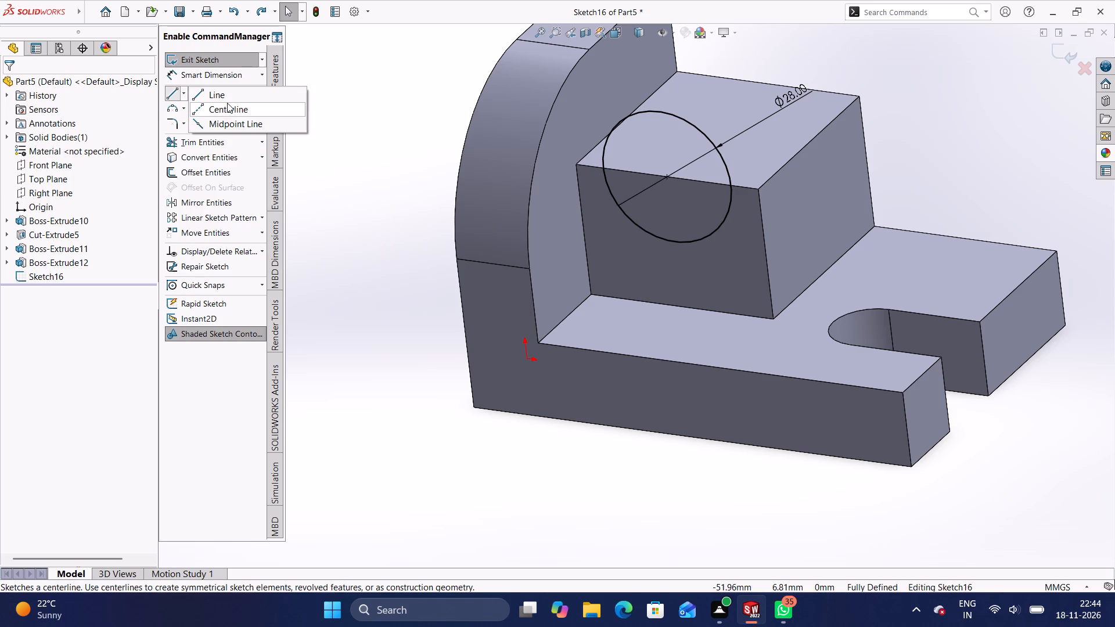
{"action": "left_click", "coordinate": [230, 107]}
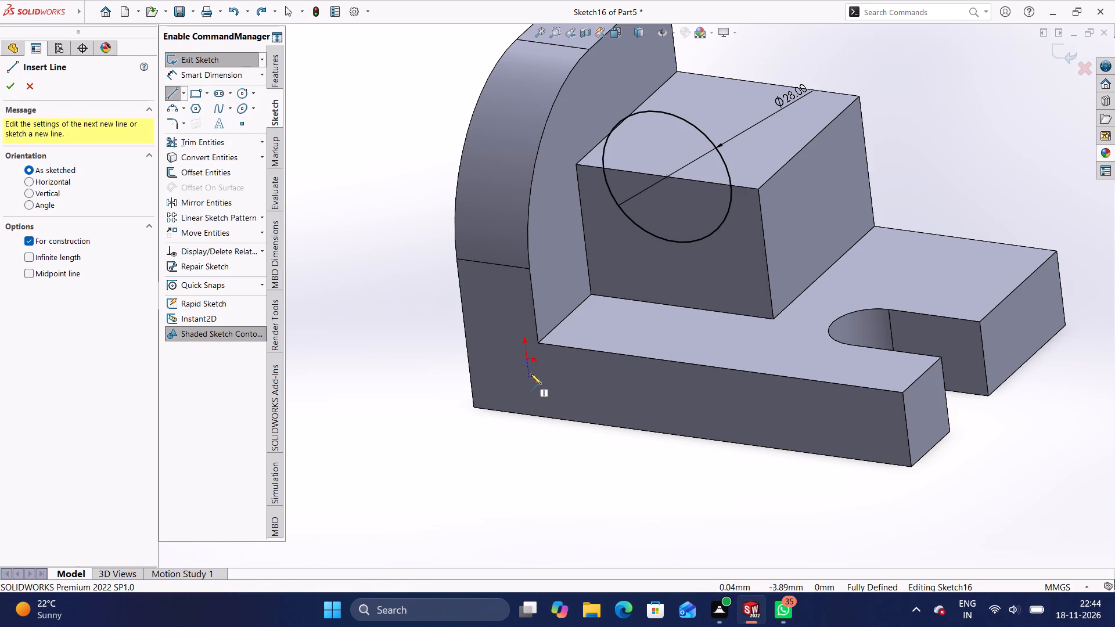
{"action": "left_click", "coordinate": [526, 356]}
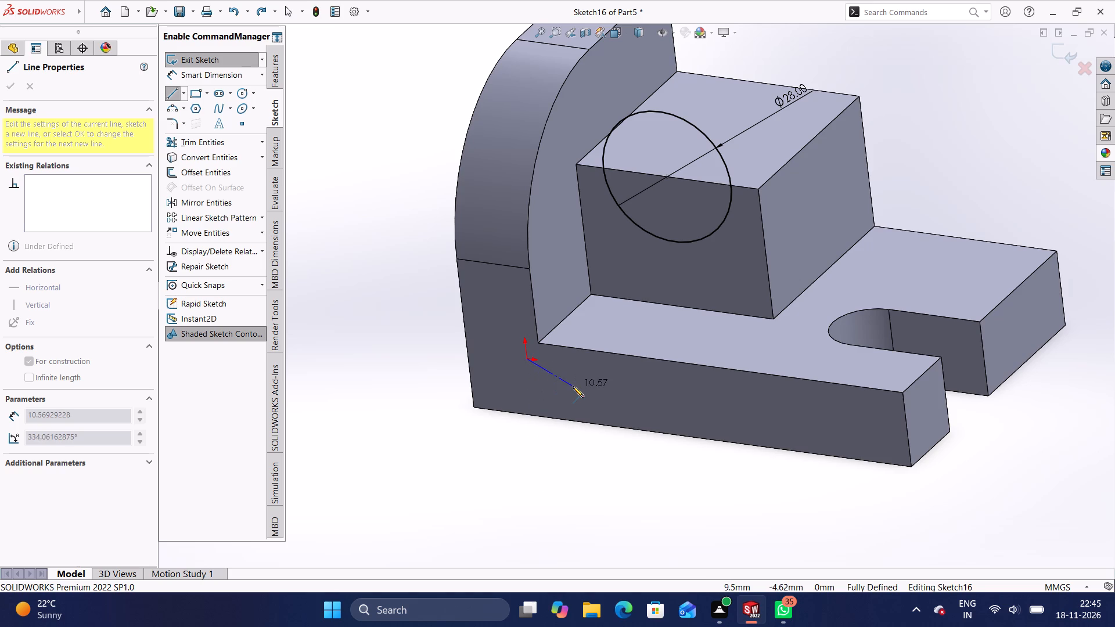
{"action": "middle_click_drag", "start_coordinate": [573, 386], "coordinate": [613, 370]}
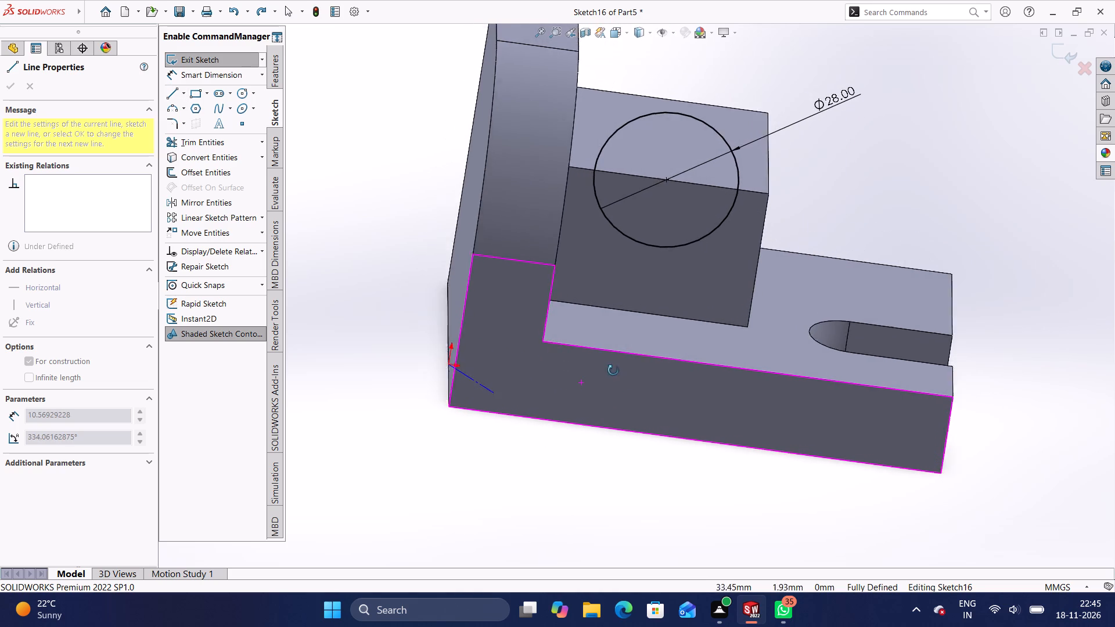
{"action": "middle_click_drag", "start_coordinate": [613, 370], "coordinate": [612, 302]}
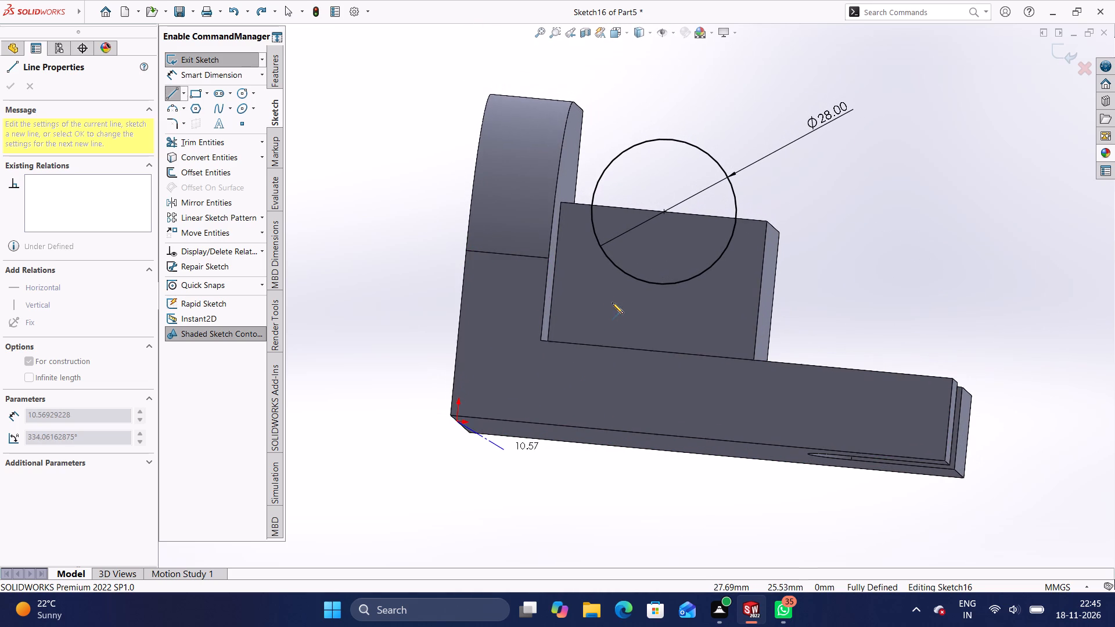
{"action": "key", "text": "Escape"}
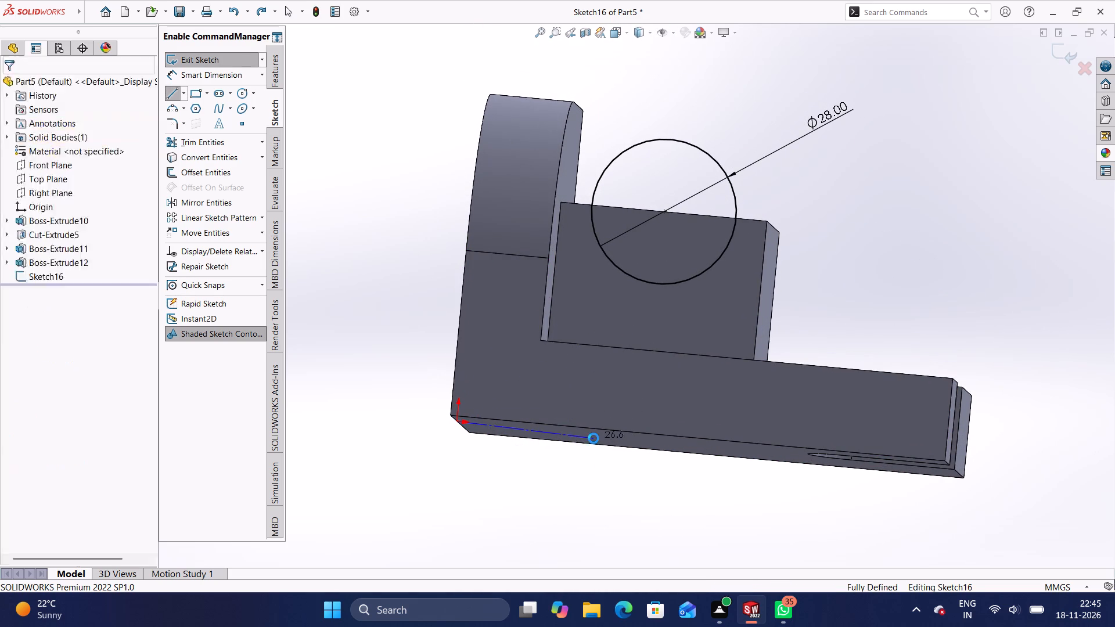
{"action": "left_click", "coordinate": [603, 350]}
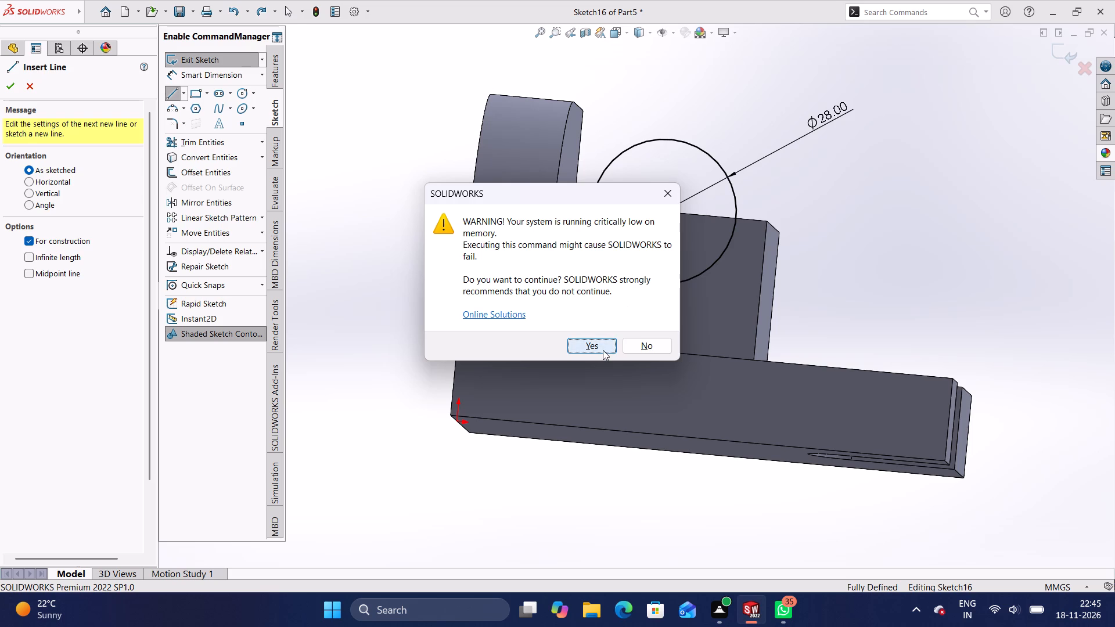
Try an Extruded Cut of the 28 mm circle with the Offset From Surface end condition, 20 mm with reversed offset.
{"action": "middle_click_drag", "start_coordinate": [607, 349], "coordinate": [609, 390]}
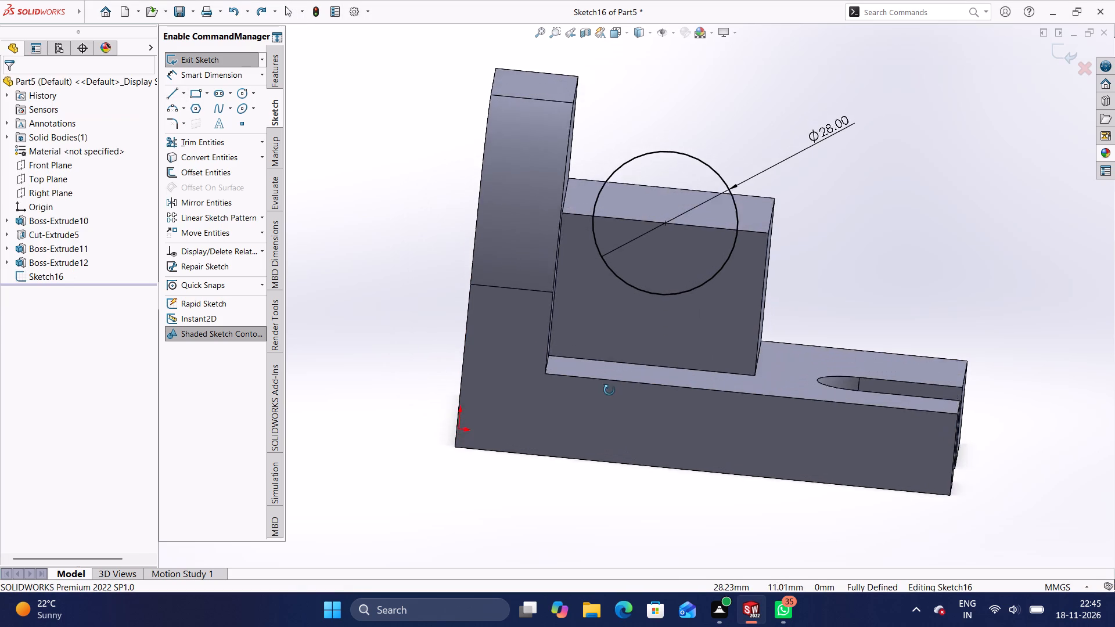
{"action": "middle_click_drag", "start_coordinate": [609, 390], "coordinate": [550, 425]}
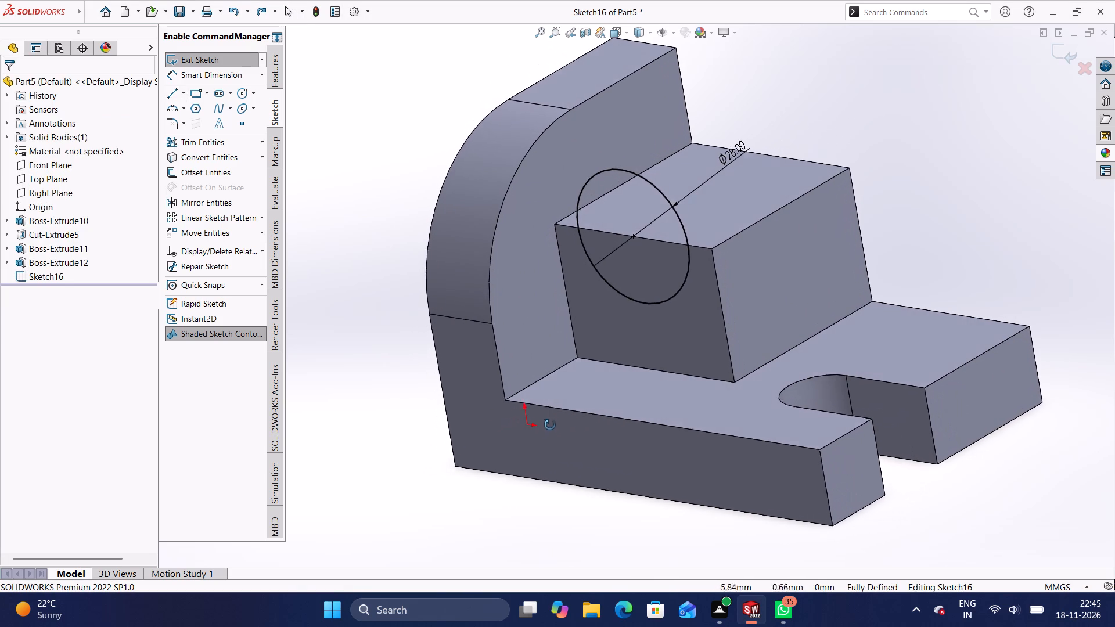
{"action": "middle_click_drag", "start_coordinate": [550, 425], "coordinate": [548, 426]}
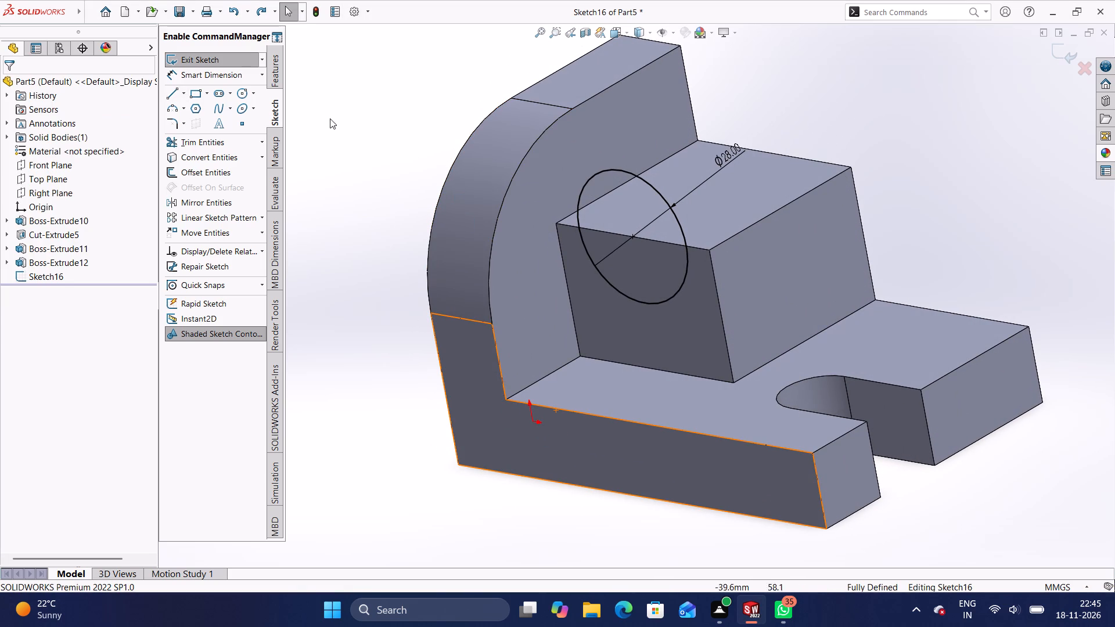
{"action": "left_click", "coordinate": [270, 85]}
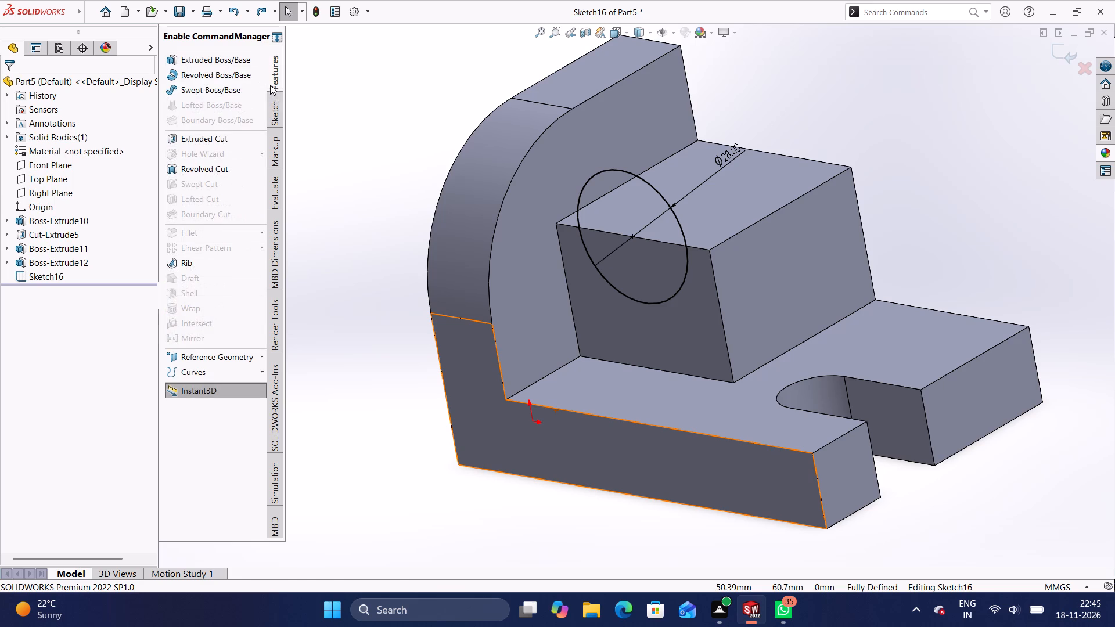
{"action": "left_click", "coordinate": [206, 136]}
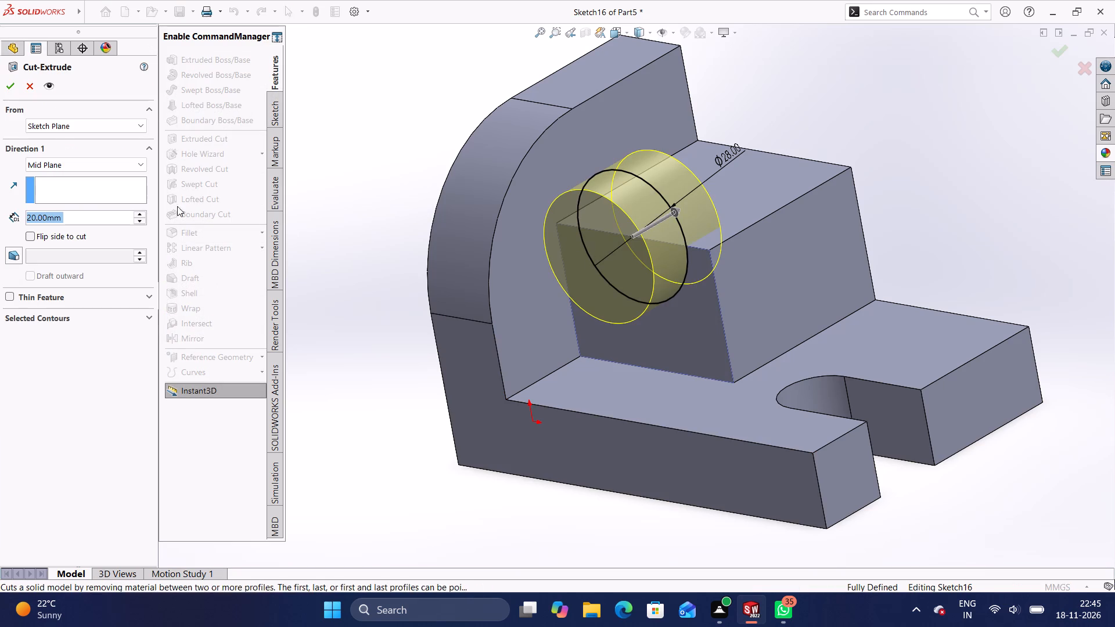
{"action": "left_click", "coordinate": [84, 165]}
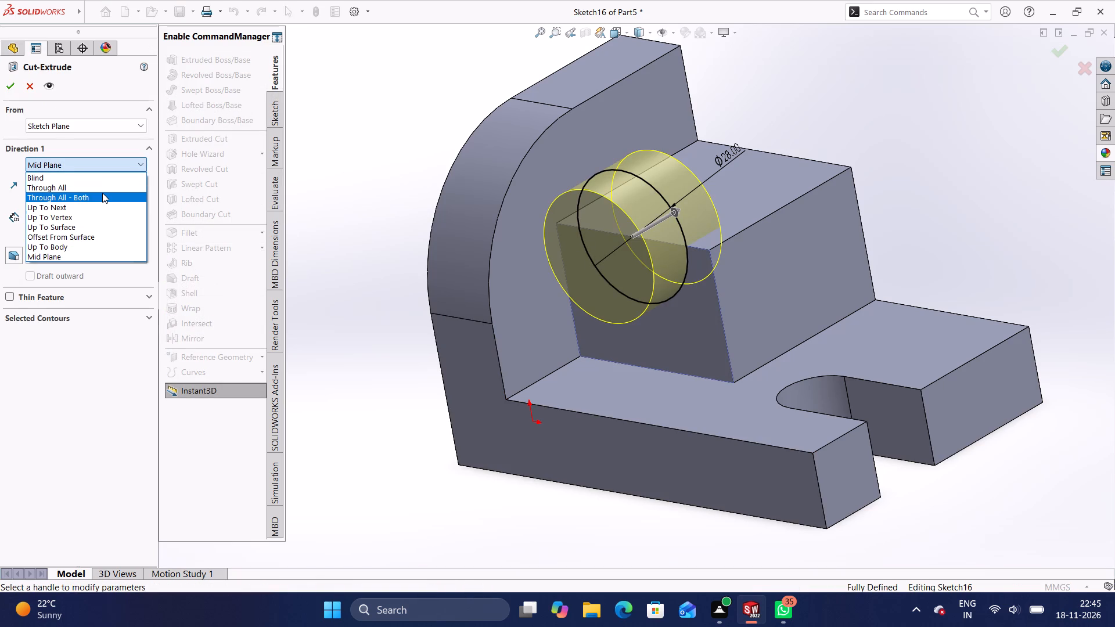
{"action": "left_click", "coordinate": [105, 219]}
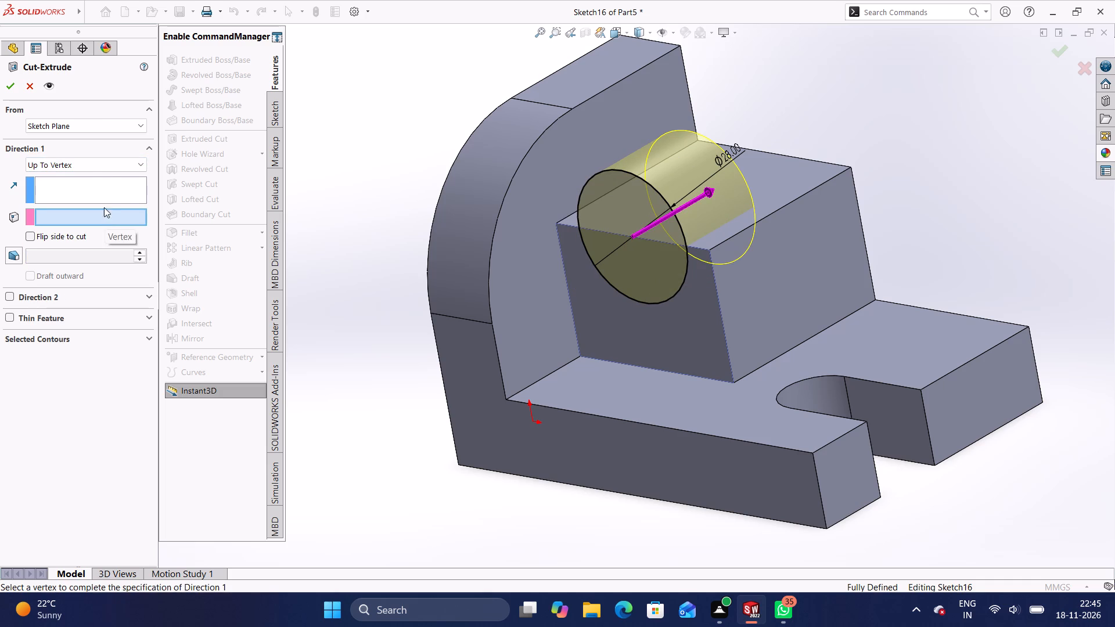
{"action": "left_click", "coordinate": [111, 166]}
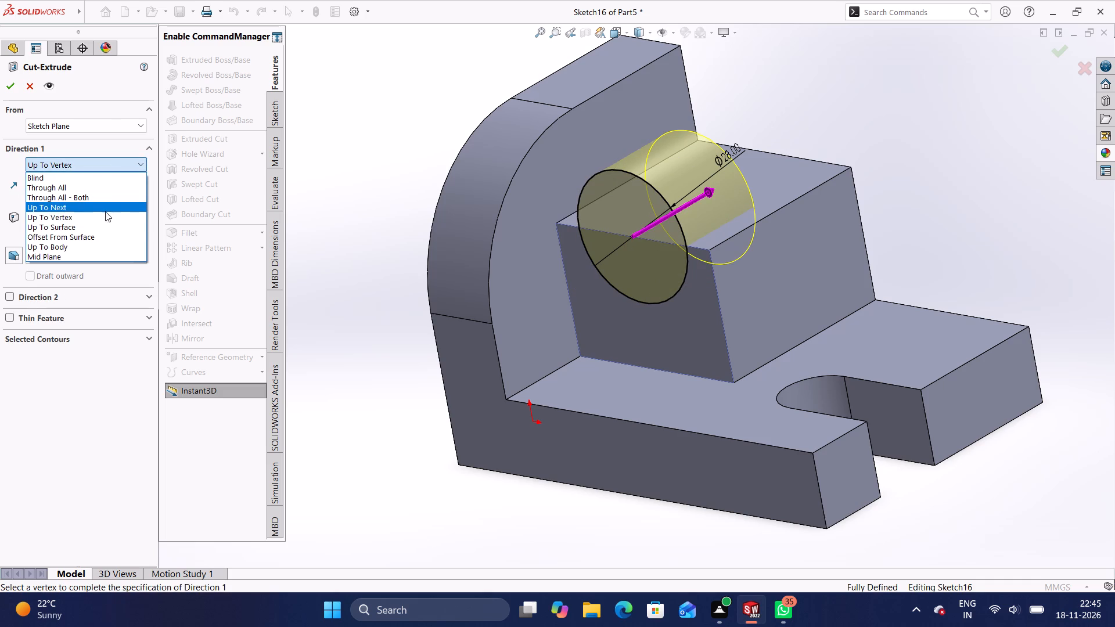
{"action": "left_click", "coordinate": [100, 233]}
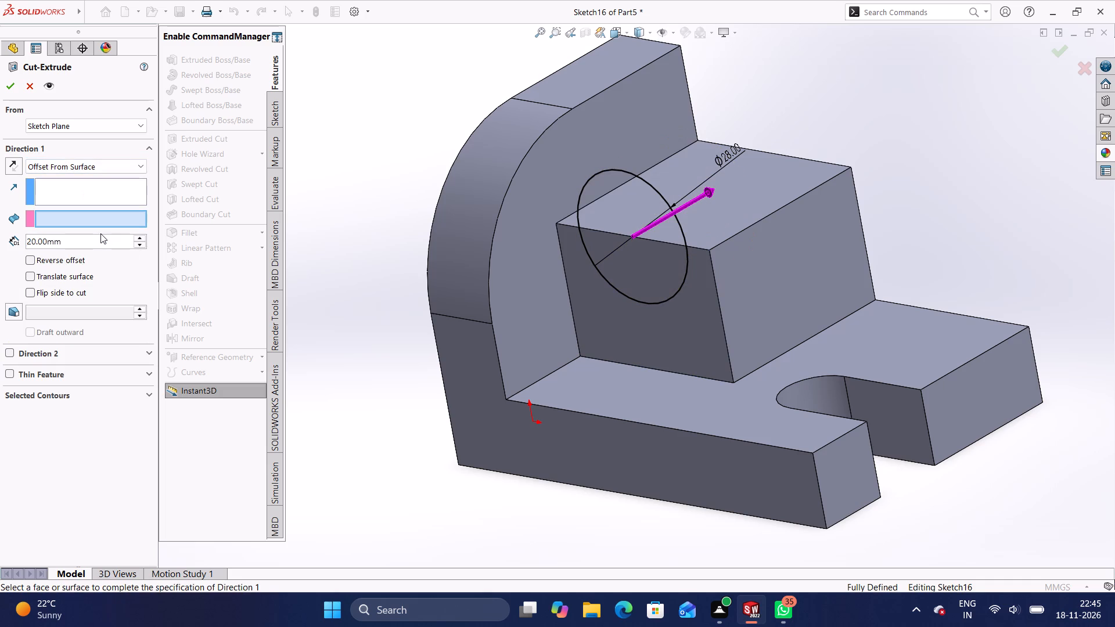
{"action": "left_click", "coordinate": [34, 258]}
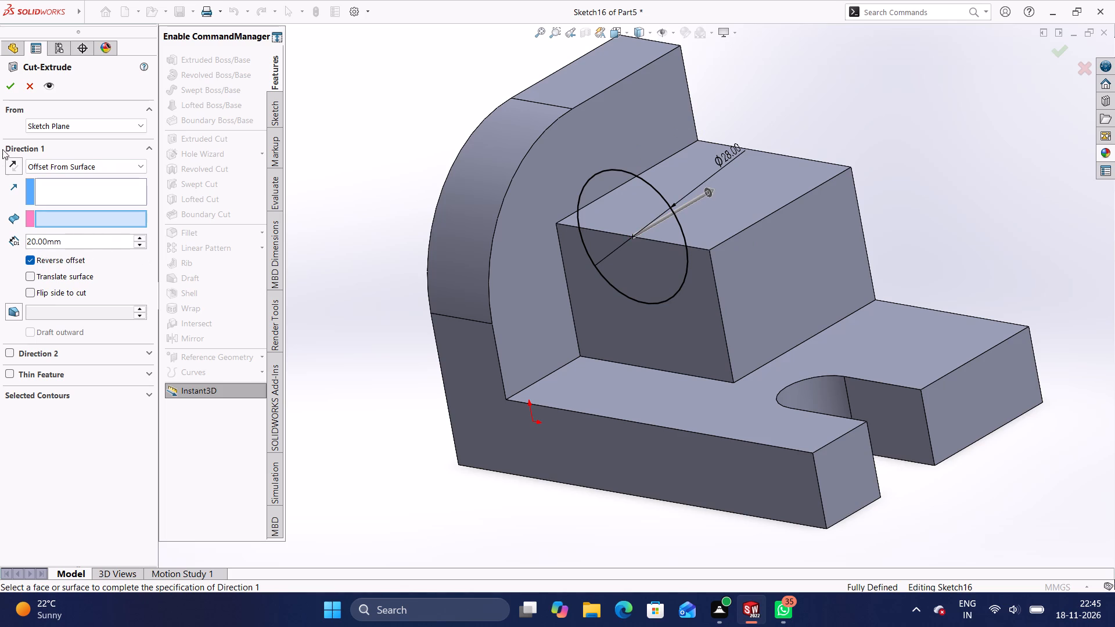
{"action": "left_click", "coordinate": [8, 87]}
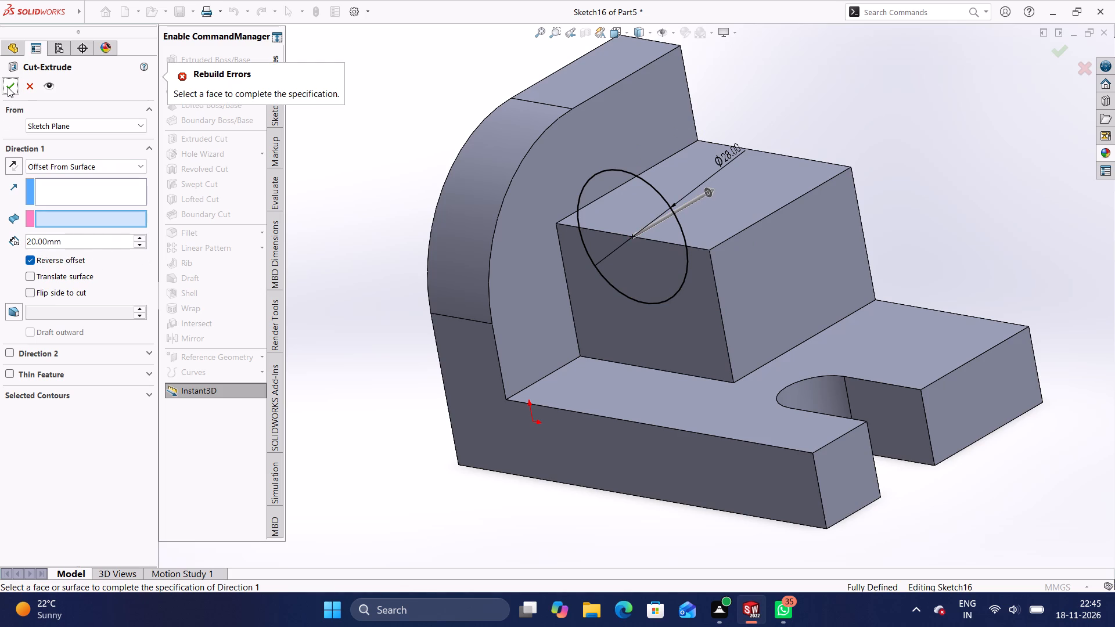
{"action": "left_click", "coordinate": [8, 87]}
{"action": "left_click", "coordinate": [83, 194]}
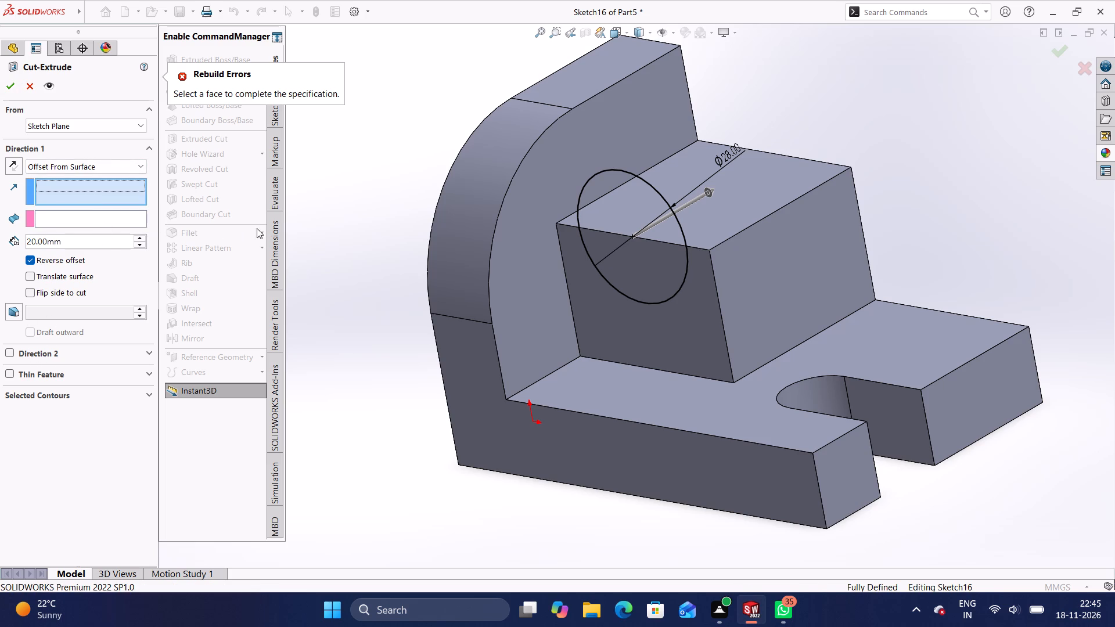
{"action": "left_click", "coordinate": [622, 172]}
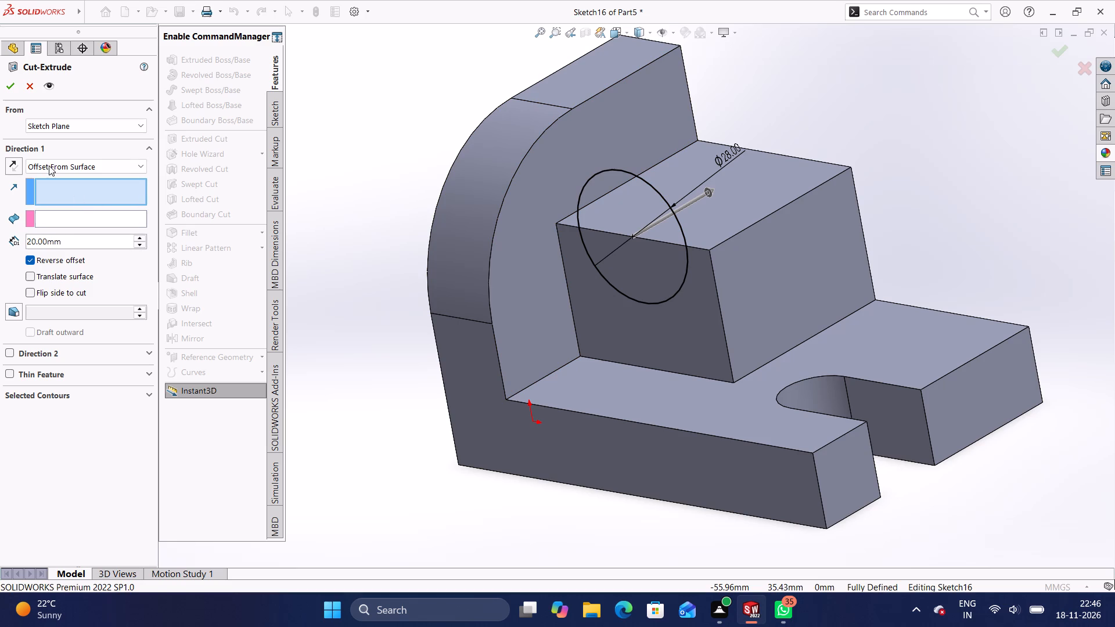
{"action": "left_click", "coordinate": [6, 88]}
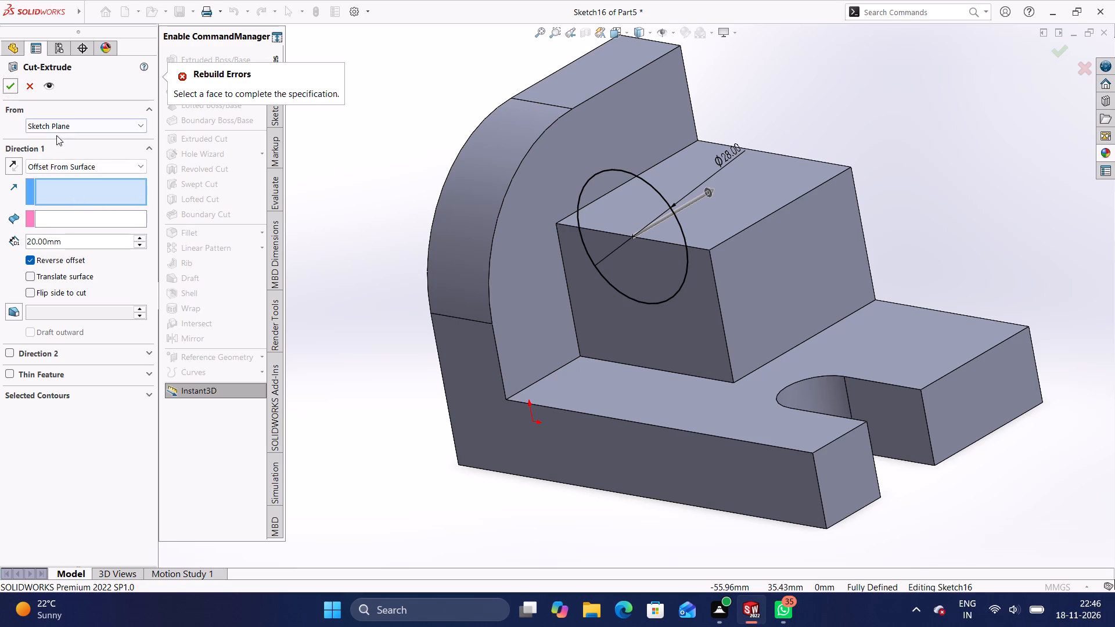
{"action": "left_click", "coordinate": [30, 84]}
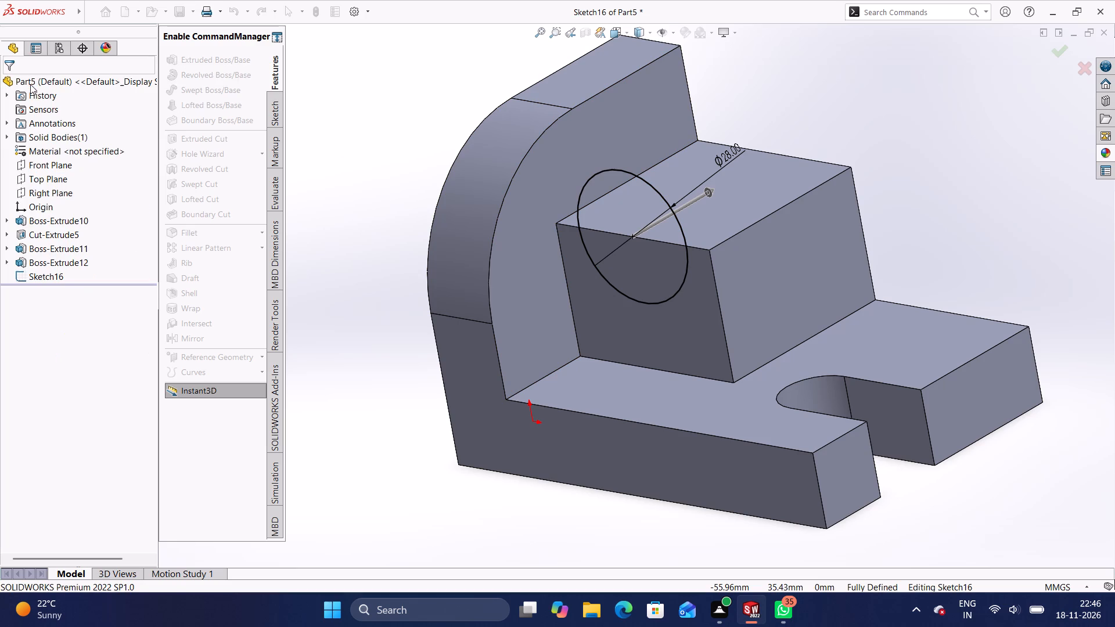
Undo the 28 mm circle, its diameter dimension and its sketch on the block's side face.
{"action": "left_click", "coordinate": [278, 118]}
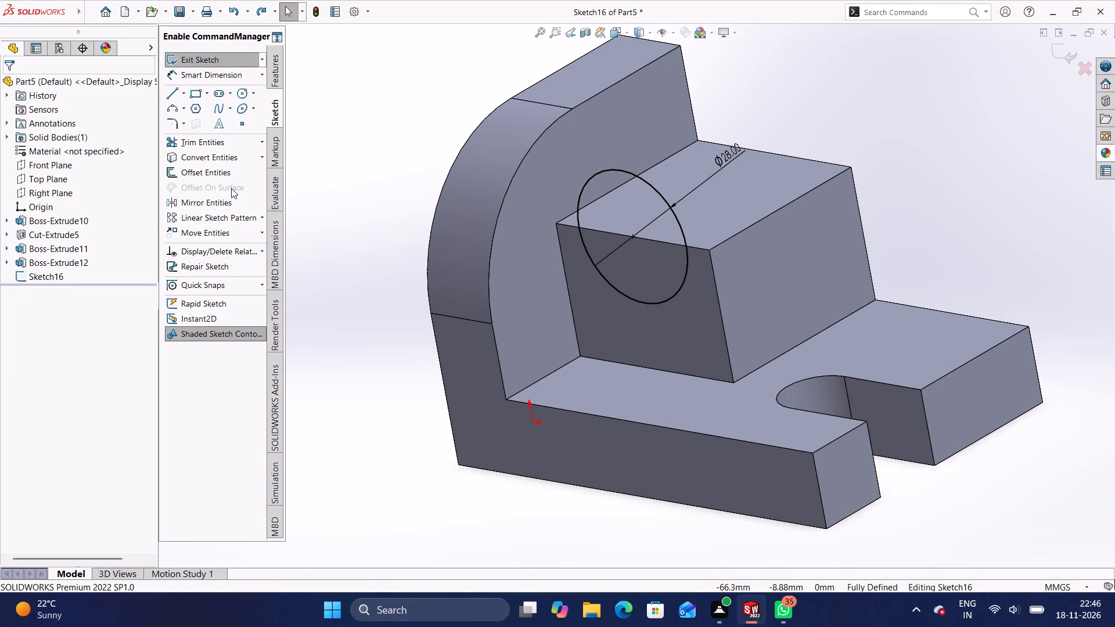
{"action": "left_click", "coordinate": [232, 5]}
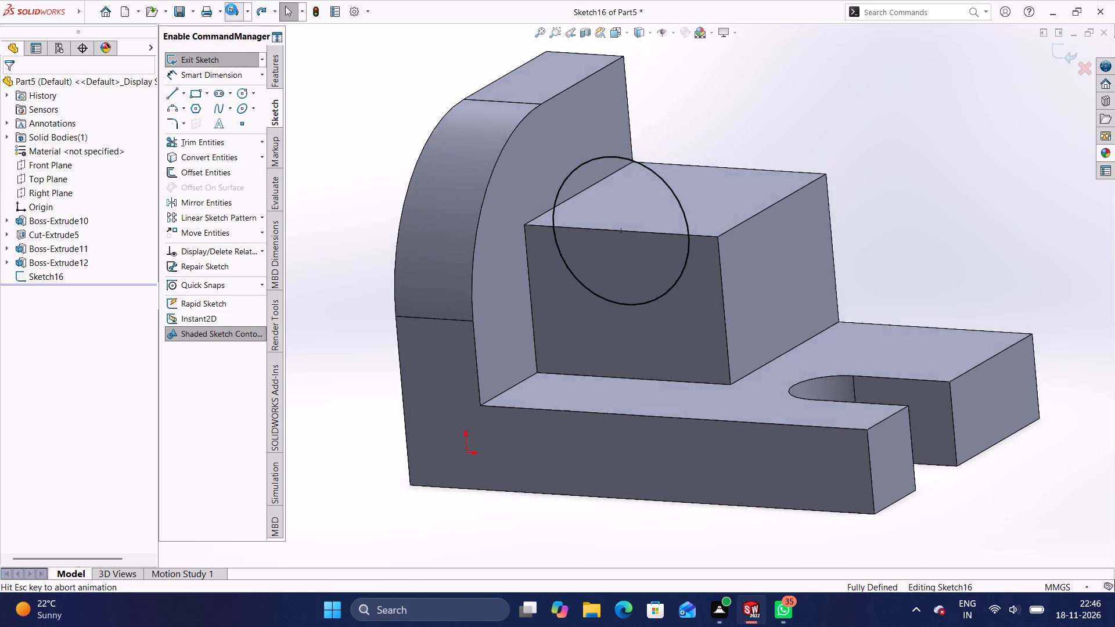
{"action": "left_click", "coordinate": [231, 9]}
{"action": "left_click", "coordinate": [231, 9]}
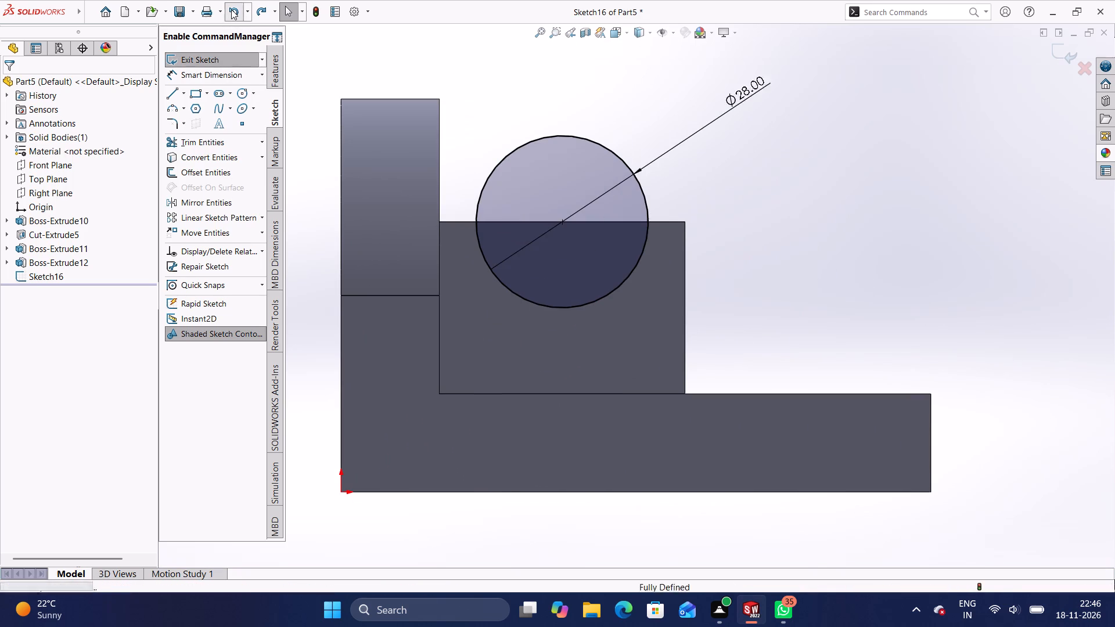
{"action": "left_click", "coordinate": [231, 9]}
{"action": "left_click", "coordinate": [231, 9]}
{"action": "left_click", "coordinate": [231, 9]}
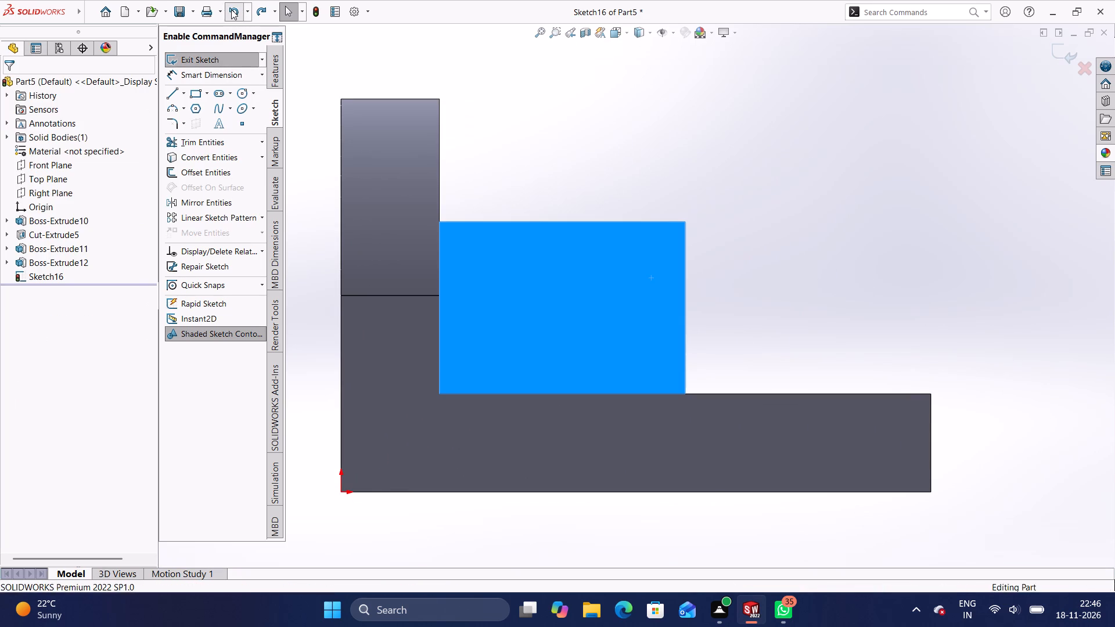
Undo the block's extrusion and its dimensioned rectangle sketch on the base's upper face.
{"action": "left_click", "coordinate": [231, 9]}
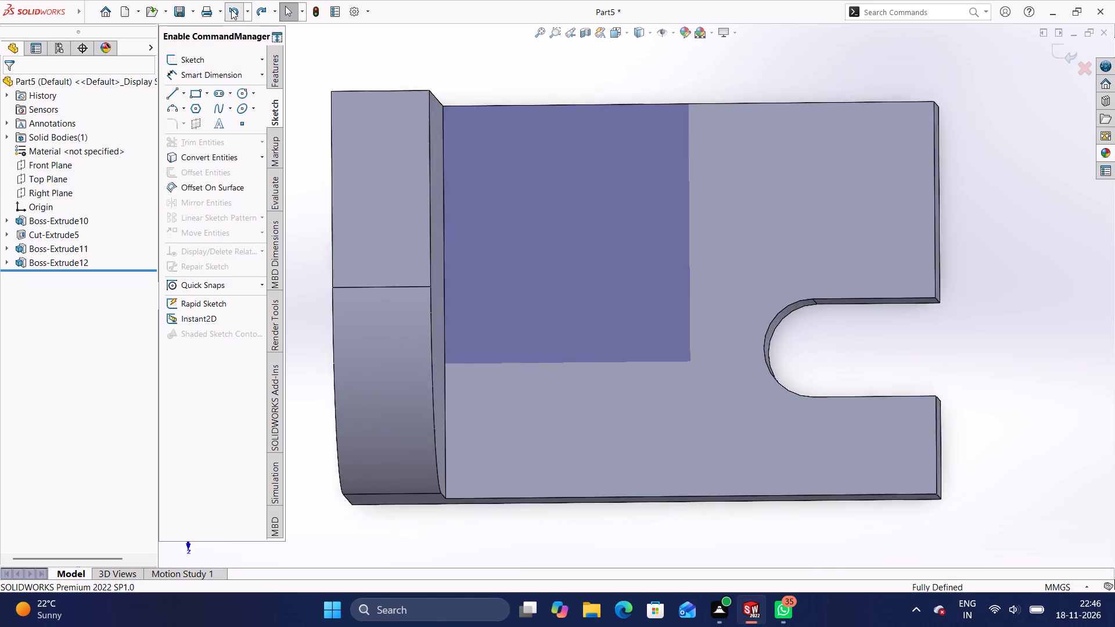
{"action": "left_click", "coordinate": [231, 9]}
{"action": "left_click", "coordinate": [231, 9]}
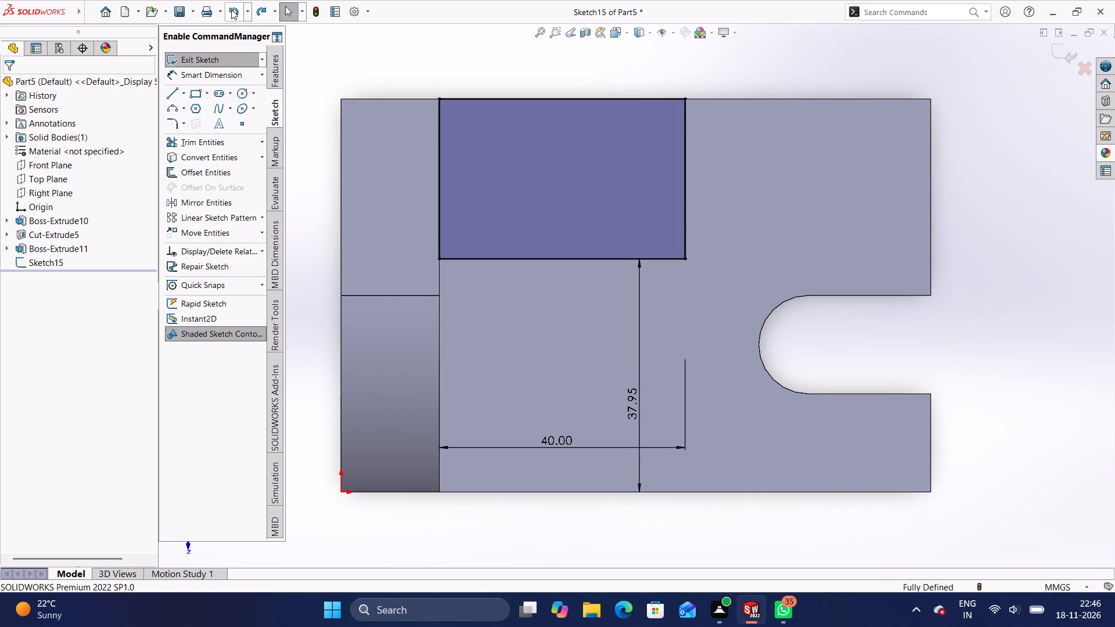
{"action": "left_click", "coordinate": [231, 9]}
{"action": "left_click", "coordinate": [231, 9]}
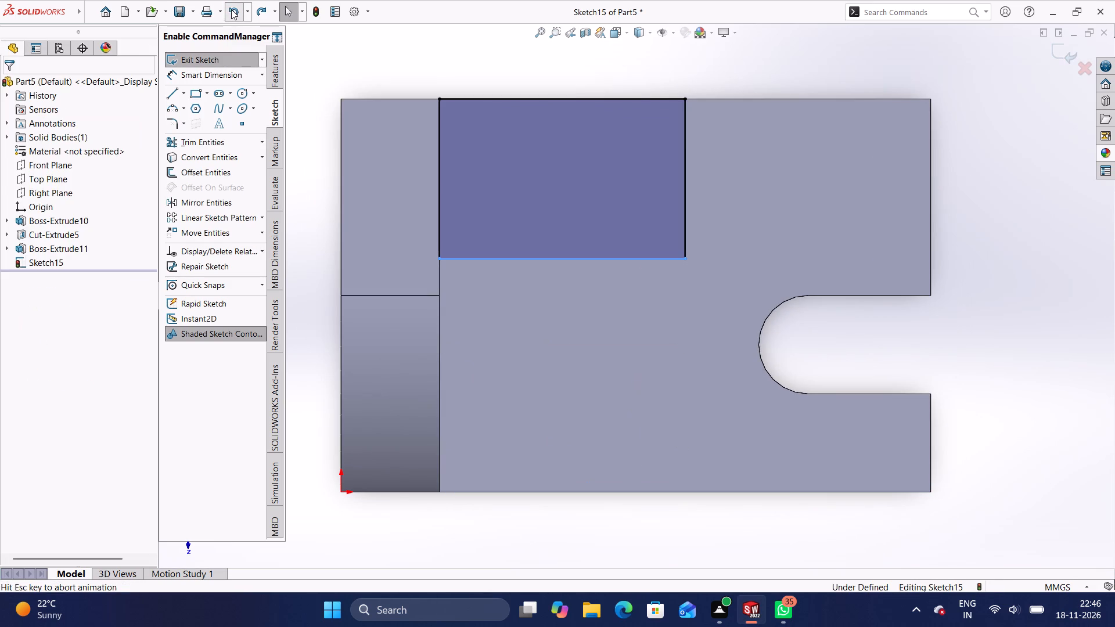
{"action": "left_click", "coordinate": [231, 9]}
{"action": "left_click", "coordinate": [231, 9]}
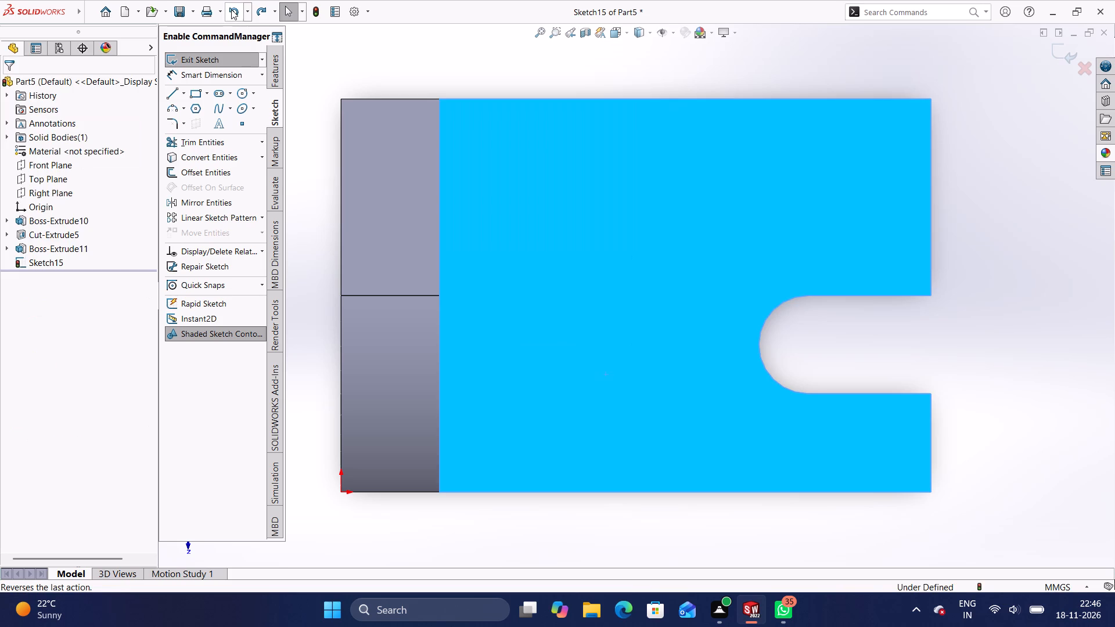
{"action": "left_click", "coordinate": [231, 9]}
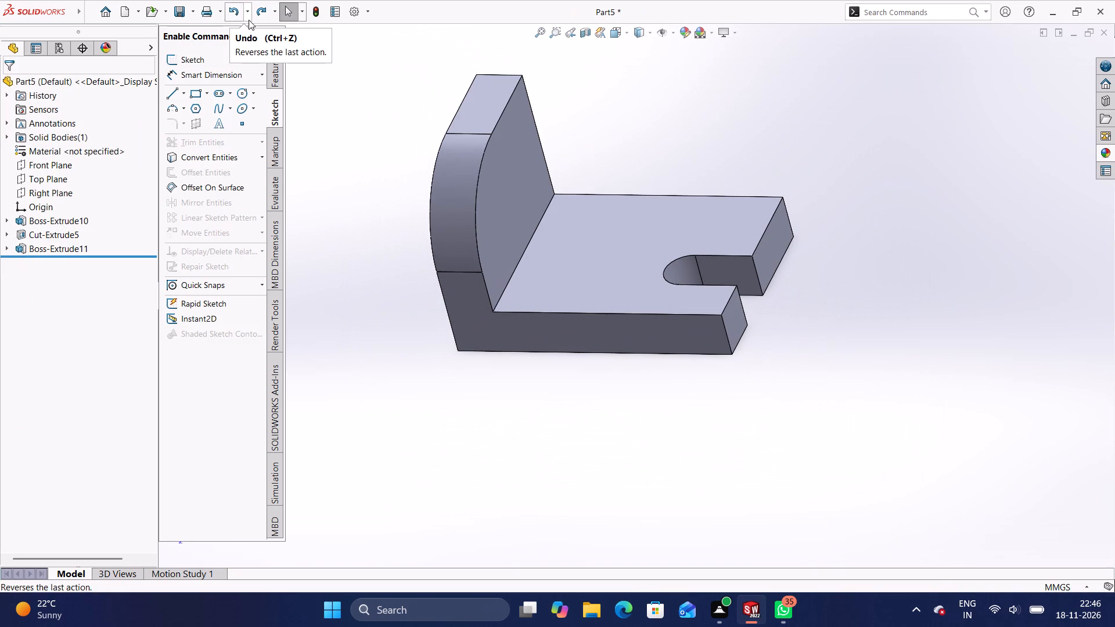
Undo the upright's extrusion and its 64 x 64 mm profile sketch with the R32 corner.
{"action": "left_click", "coordinate": [230, 9]}
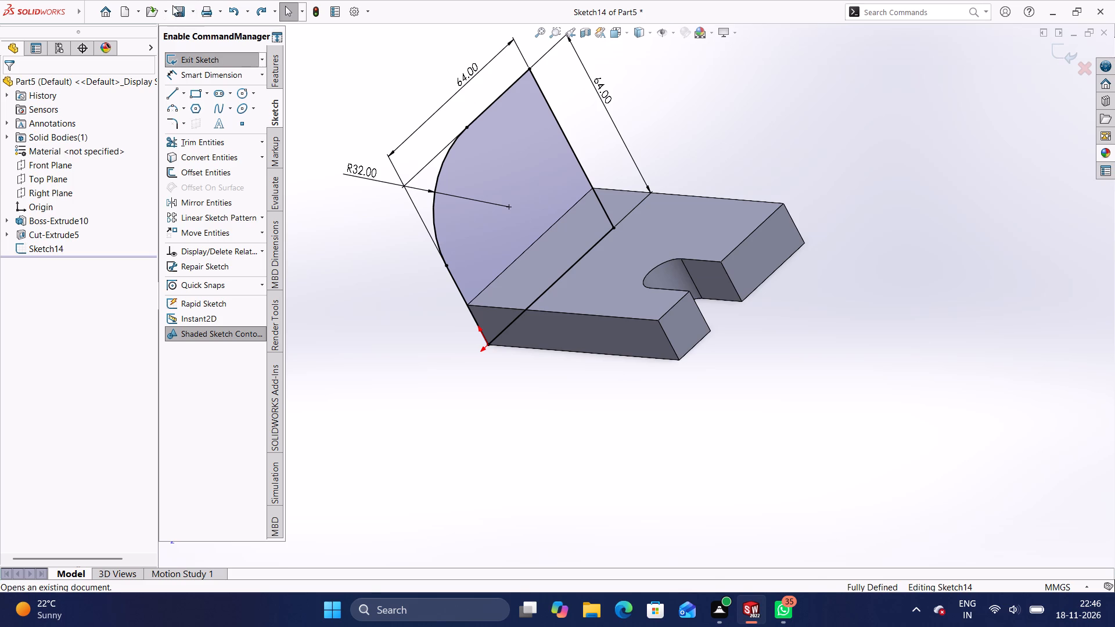
{"action": "left_click", "coordinate": [236, 11]}
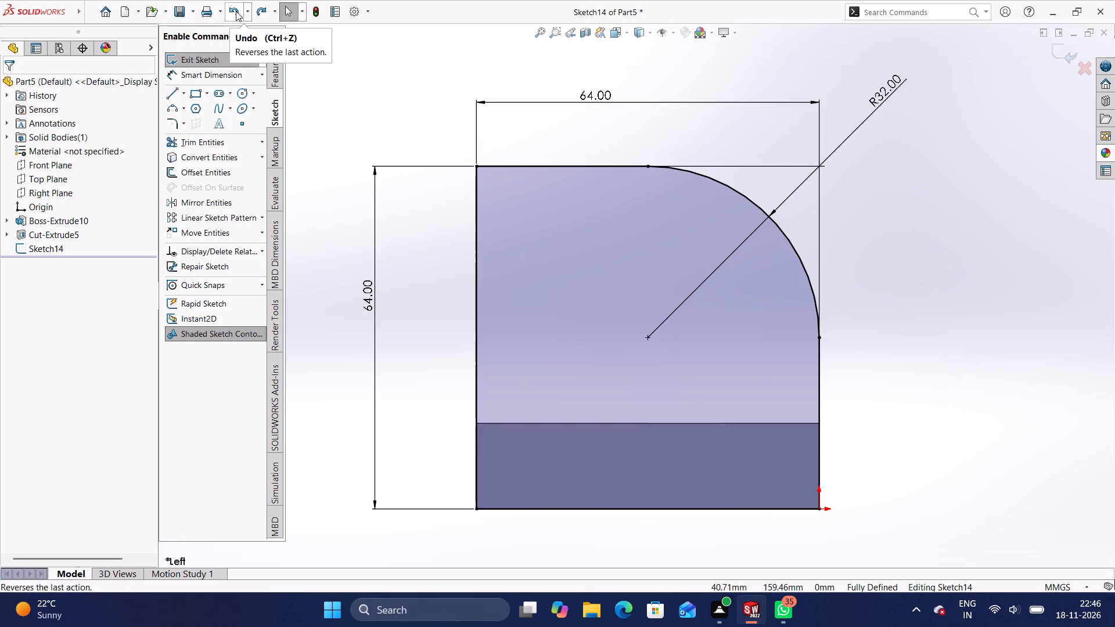
{"action": "left_click", "coordinate": [236, 11]}
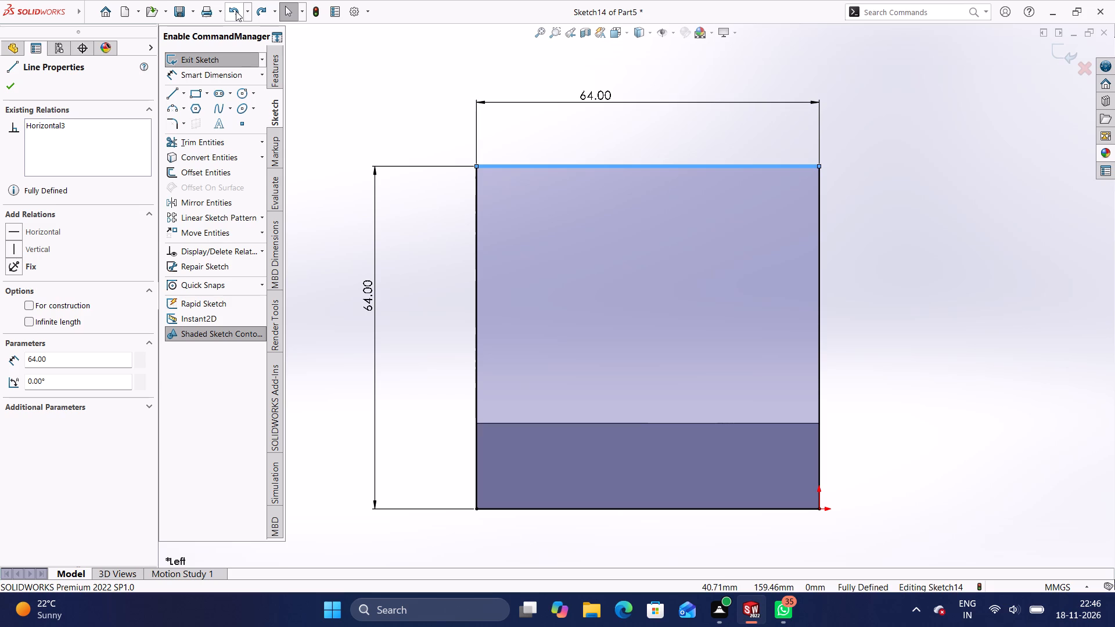
{"action": "left_click", "coordinate": [236, 11]}
{"action": "left_click", "coordinate": [236, 11]}
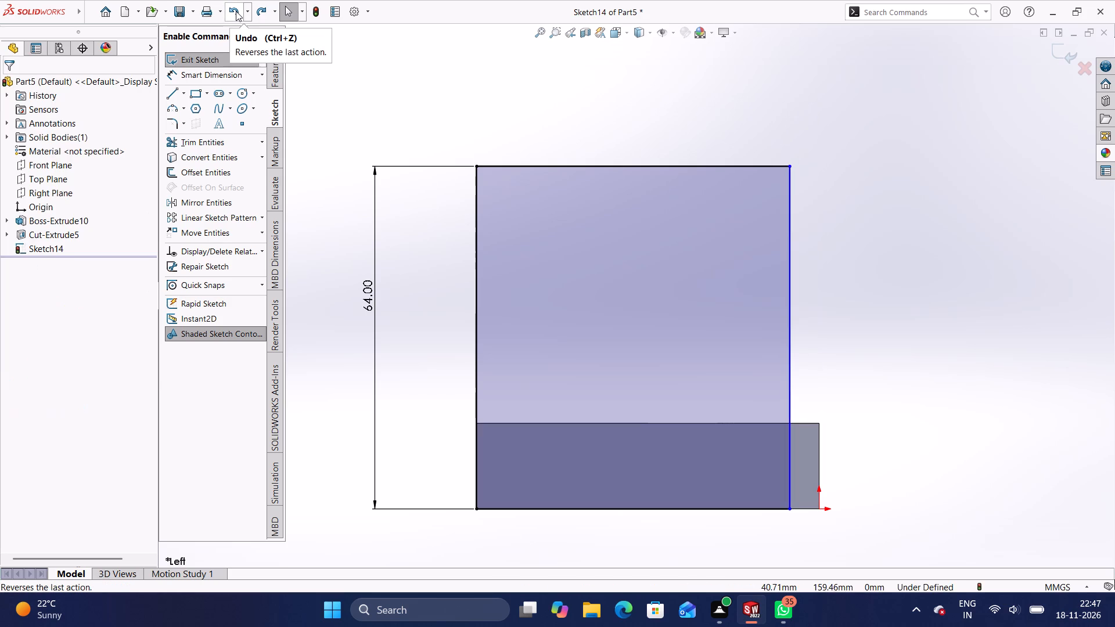
{"action": "left_click", "coordinate": [236, 11]}
{"action": "left_click", "coordinate": [236, 11]}
{"action": "left_click", "coordinate": [236, 11]}
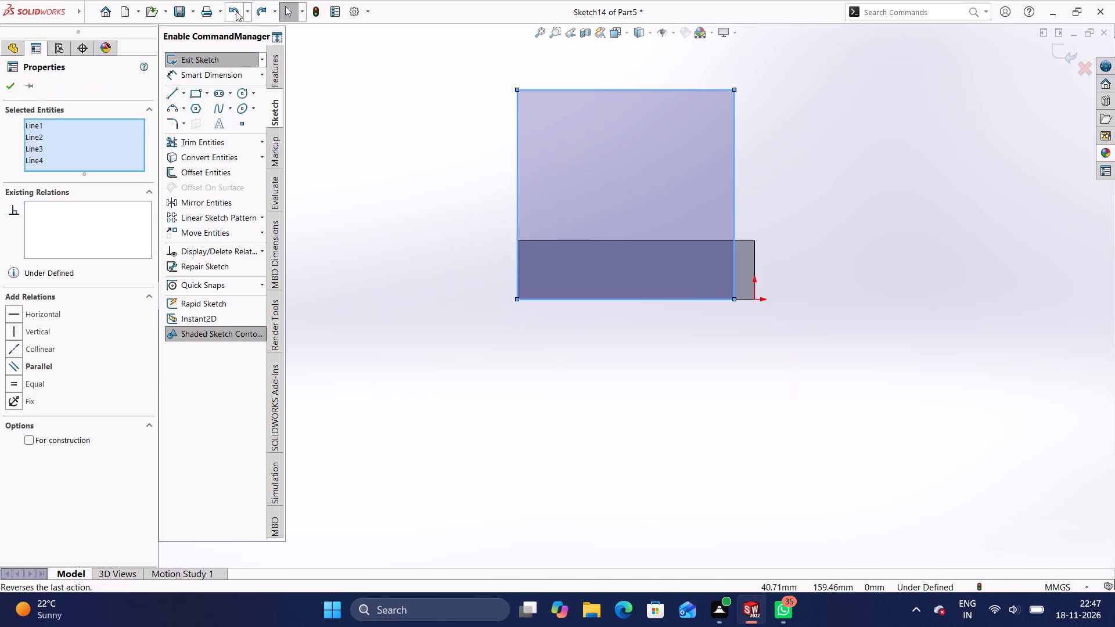
{"action": "left_click", "coordinate": [236, 11]}
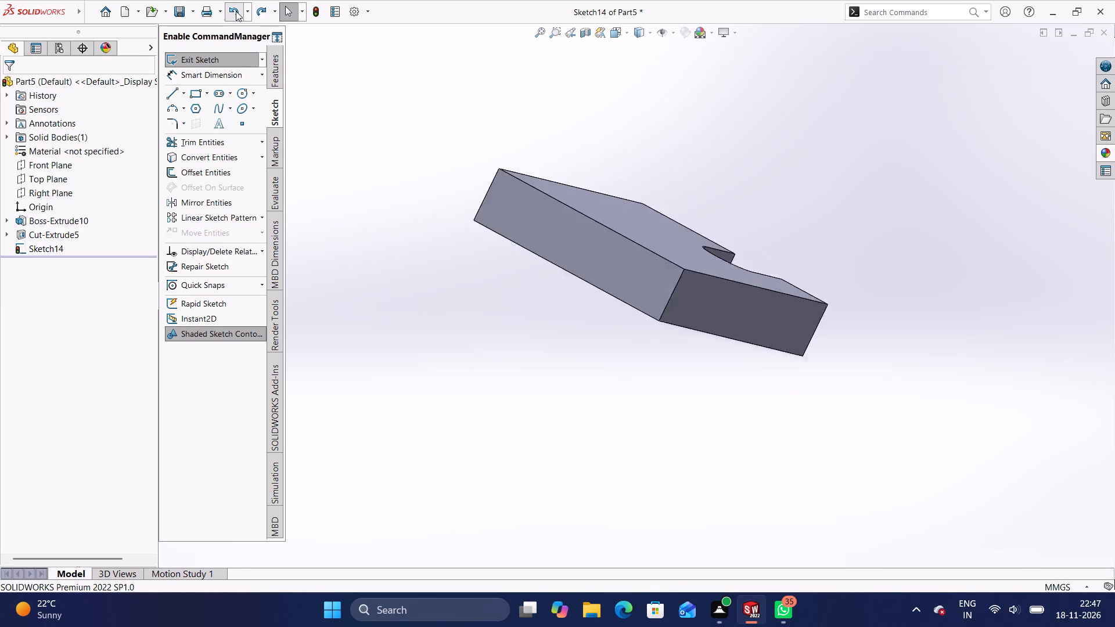
Undo the extruded slot cut in the base and the slot's 16 mm edge-distance edit.
{"action": "left_click", "coordinate": [236, 11]}
{"action": "left_click", "coordinate": [236, 11]}
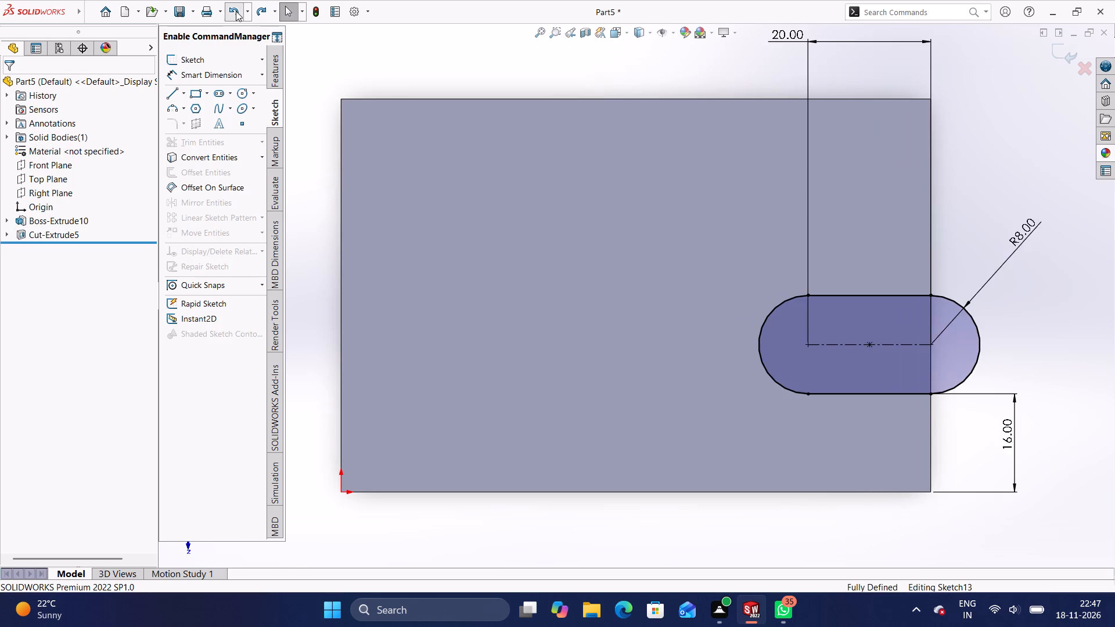
{"action": "left_click", "coordinate": [236, 11]}
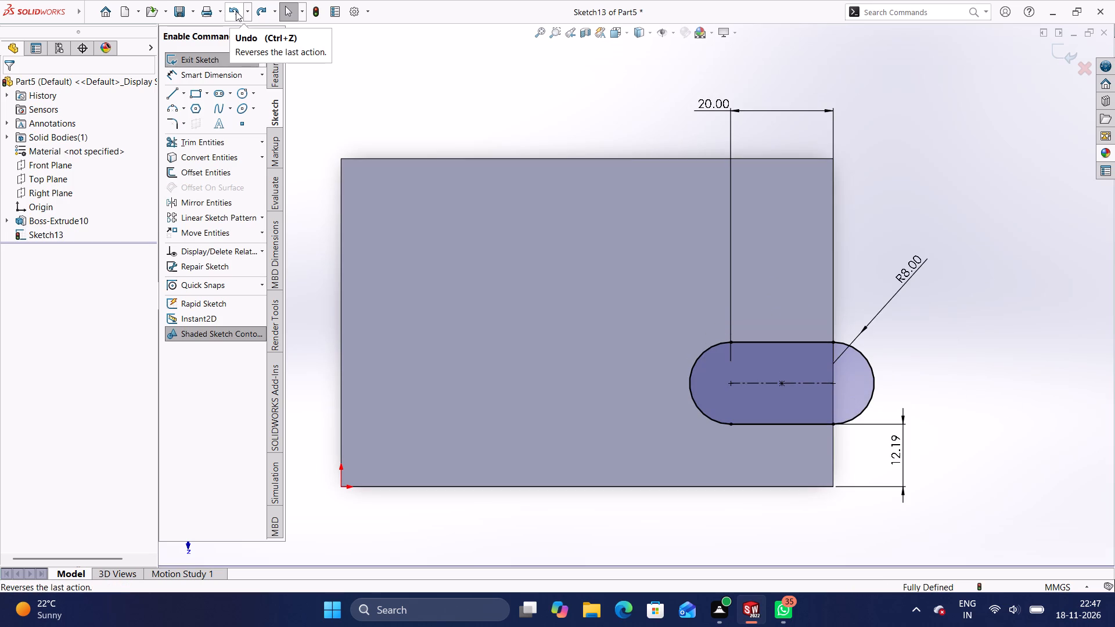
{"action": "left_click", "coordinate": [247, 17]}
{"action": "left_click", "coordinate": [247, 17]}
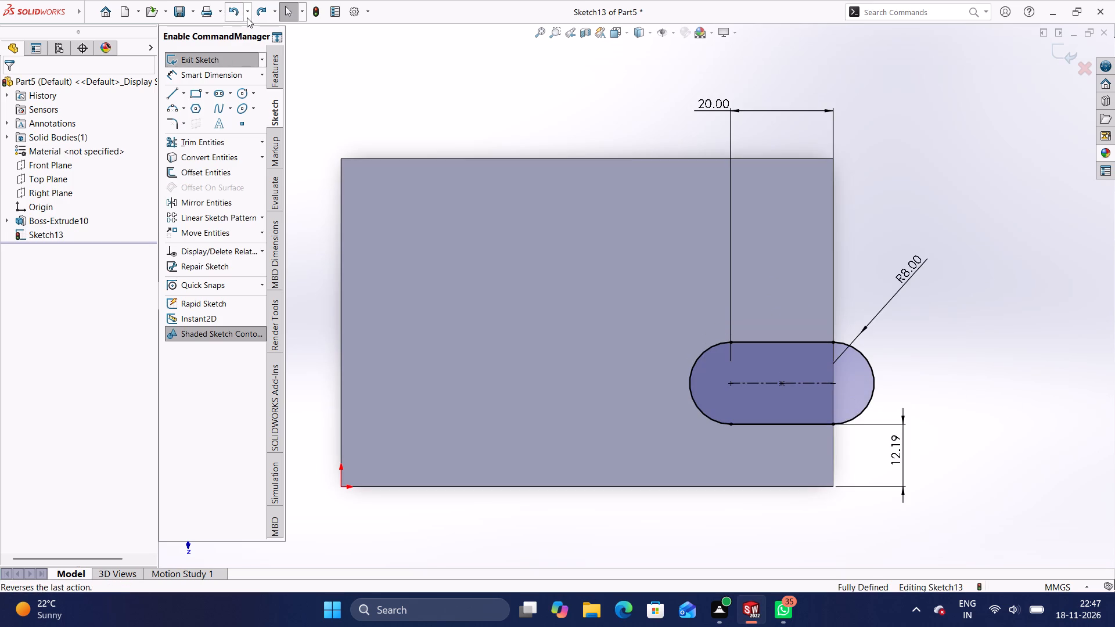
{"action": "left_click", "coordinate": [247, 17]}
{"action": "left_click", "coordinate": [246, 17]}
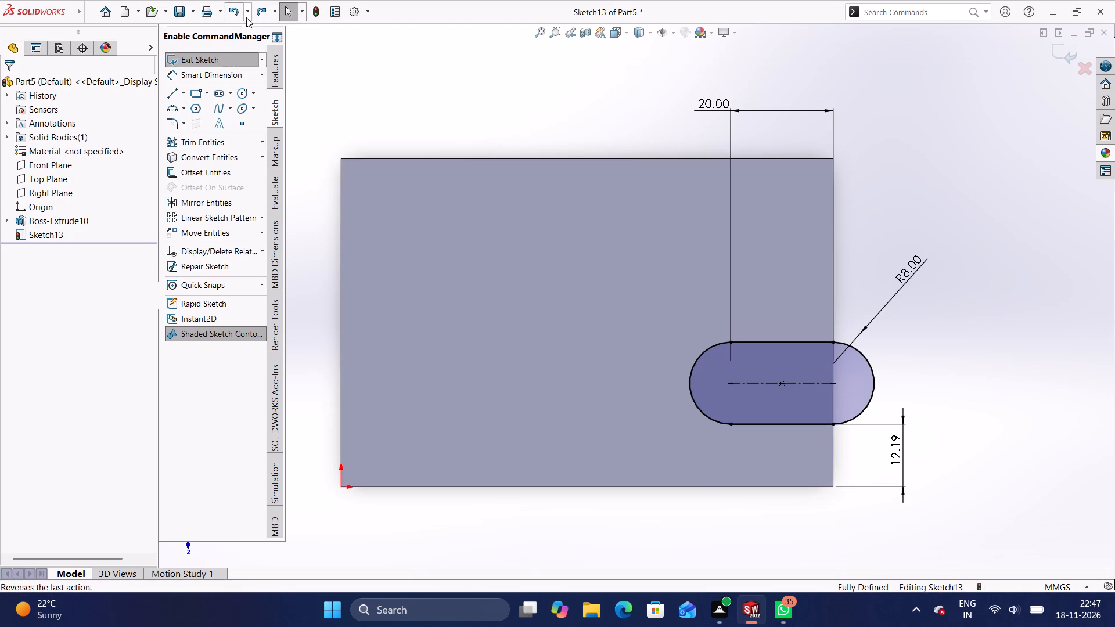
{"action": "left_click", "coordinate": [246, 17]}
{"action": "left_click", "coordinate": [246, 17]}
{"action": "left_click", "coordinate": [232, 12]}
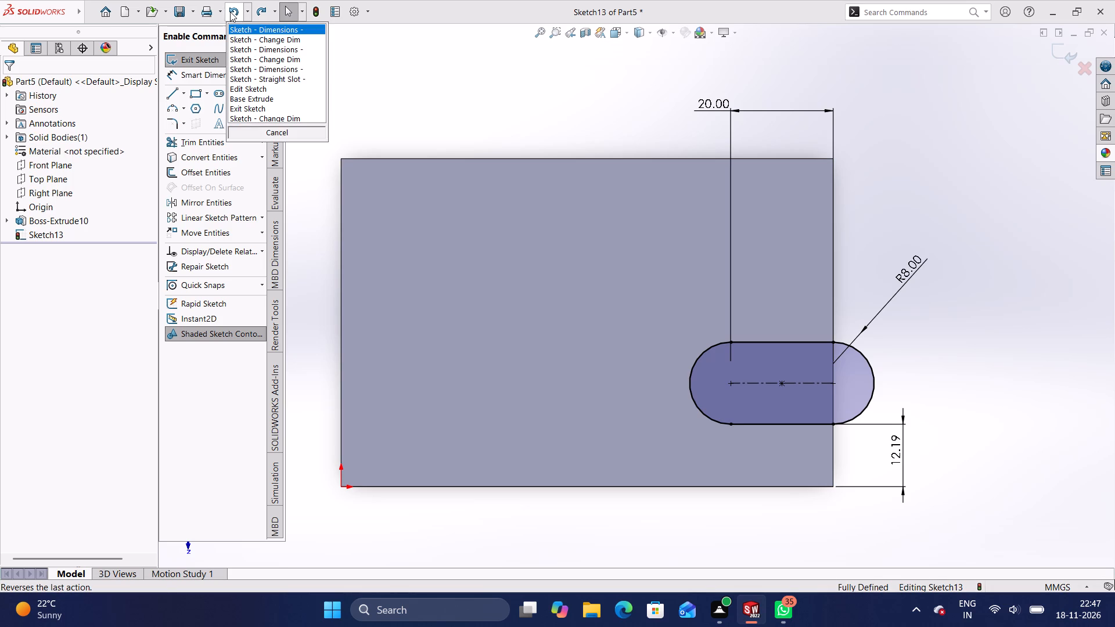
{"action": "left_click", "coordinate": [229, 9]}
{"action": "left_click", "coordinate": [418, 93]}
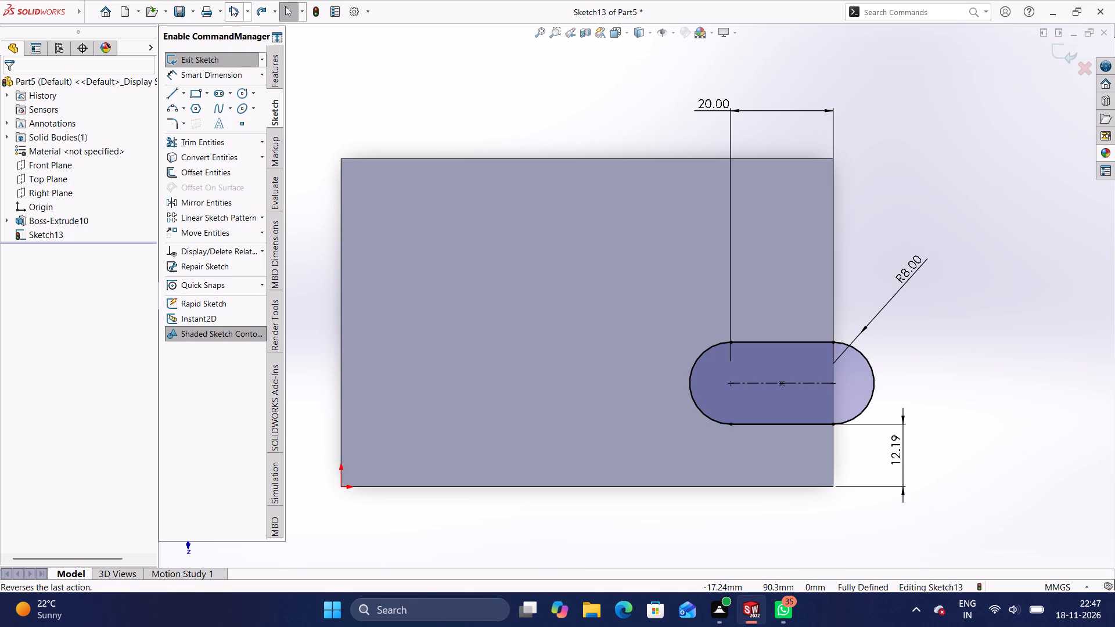
Undo the remaining slot dimensions and the straight slot itself, back to an empty sketch on the base.
{"action": "left_click", "coordinate": [231, 6]}
{"action": "left_click", "coordinate": [231, 6]}
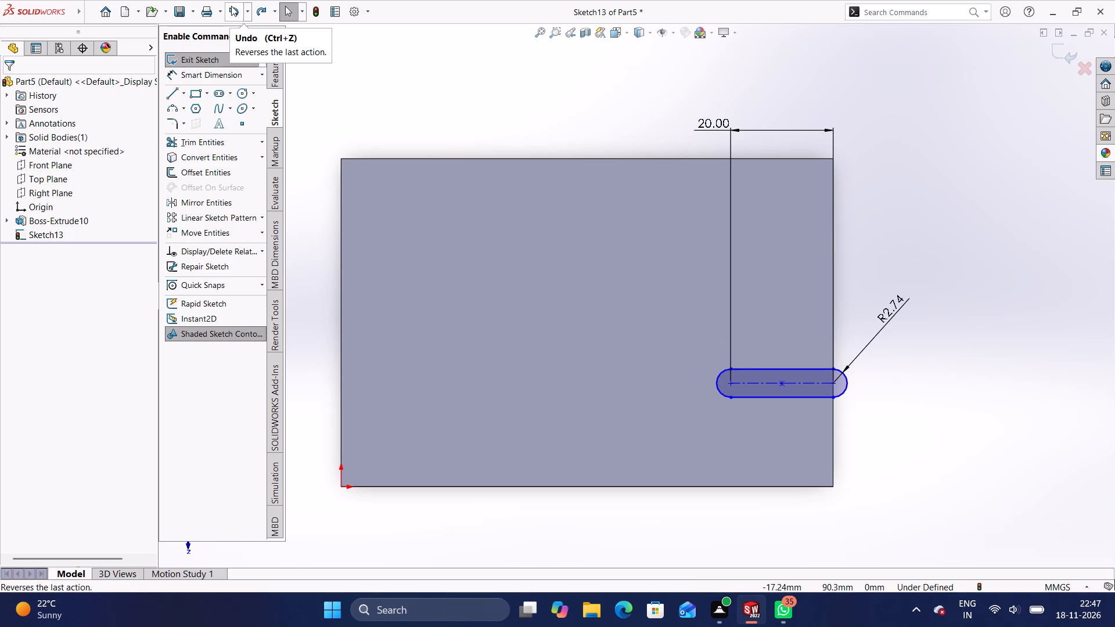
{"action": "left_click", "coordinate": [231, 6]}
{"action": "left_click", "coordinate": [231, 6]}
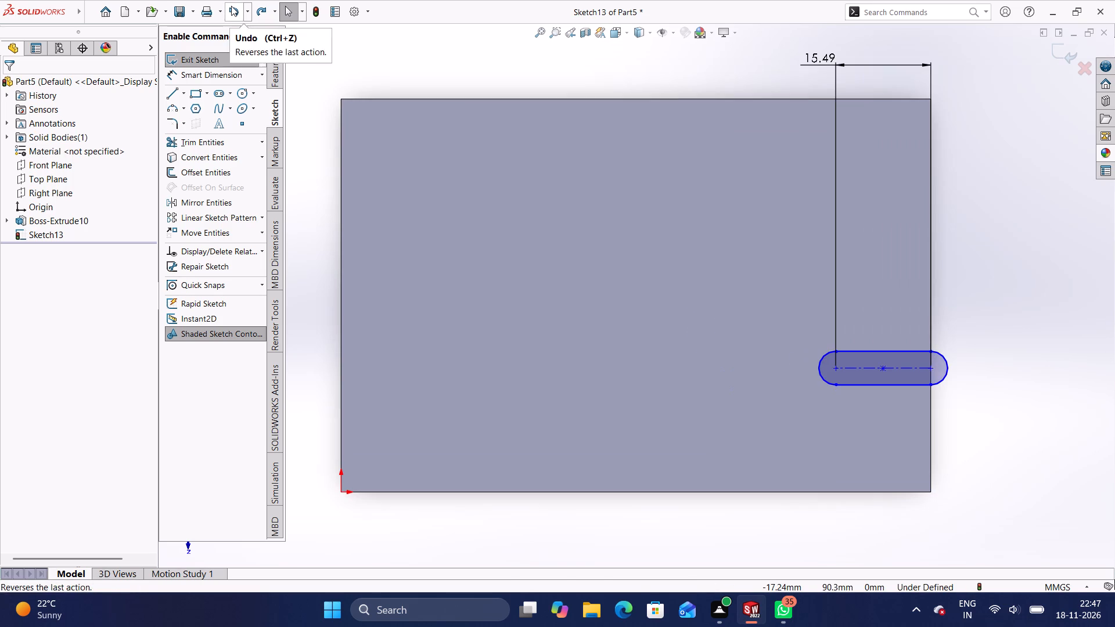
{"action": "left_click", "coordinate": [231, 6]}
{"action": "left_click", "coordinate": [231, 6]}
{"action": "left_click", "coordinate": [231, 6]}
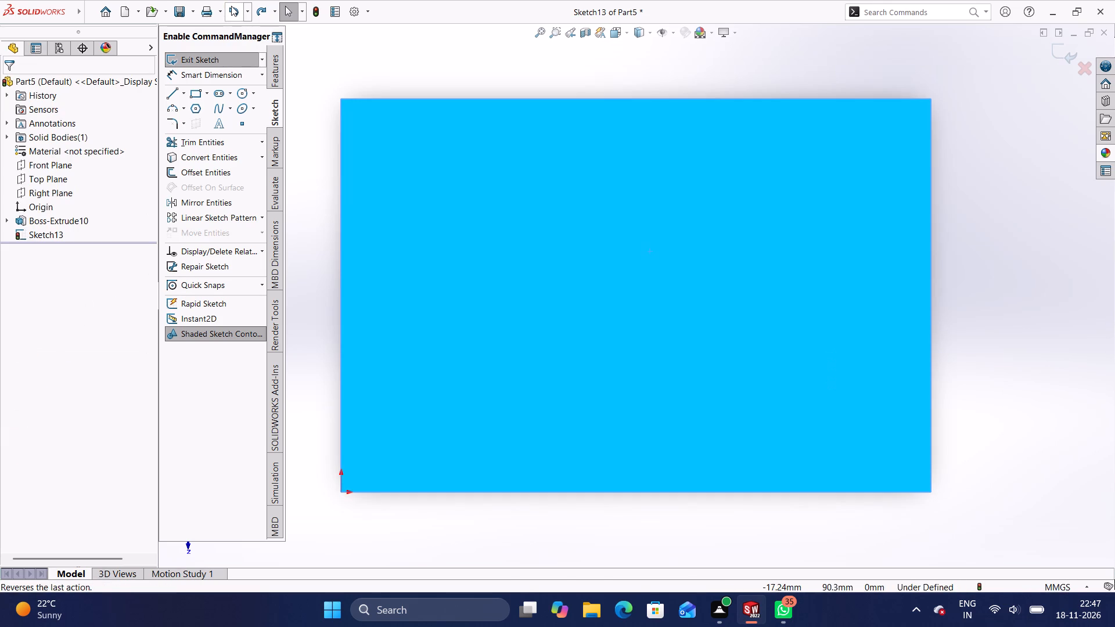
Undo the base extrusion, its rectangle and dimensions, back to the empty Top Plane sketch.
{"action": "left_click", "coordinate": [231, 6]}
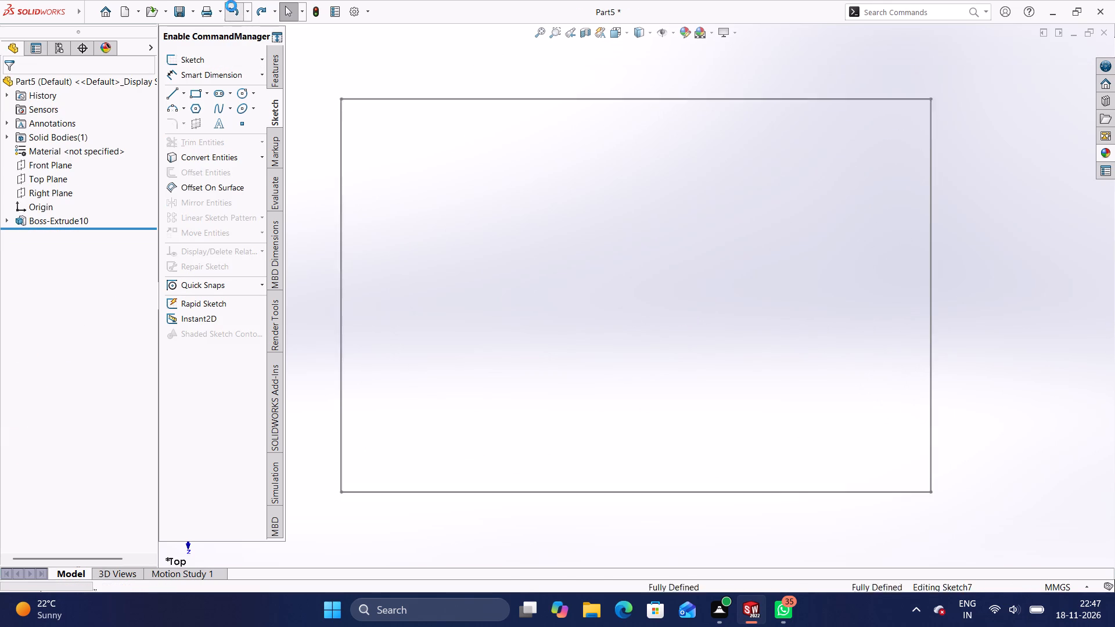
{"action": "left_click", "coordinate": [231, 6]}
{"action": "left_click", "coordinate": [231, 6]}
{"action": "left_click", "coordinate": [231, 6]}
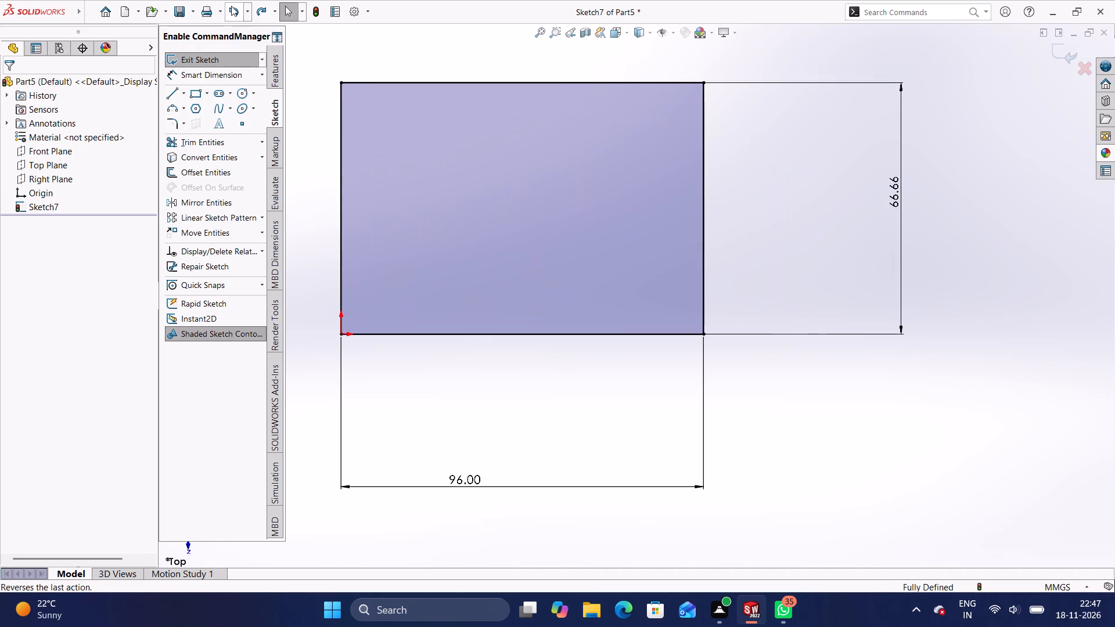
{"action": "left_click", "coordinate": [231, 6]}
{"action": "left_click", "coordinate": [231, 6]}
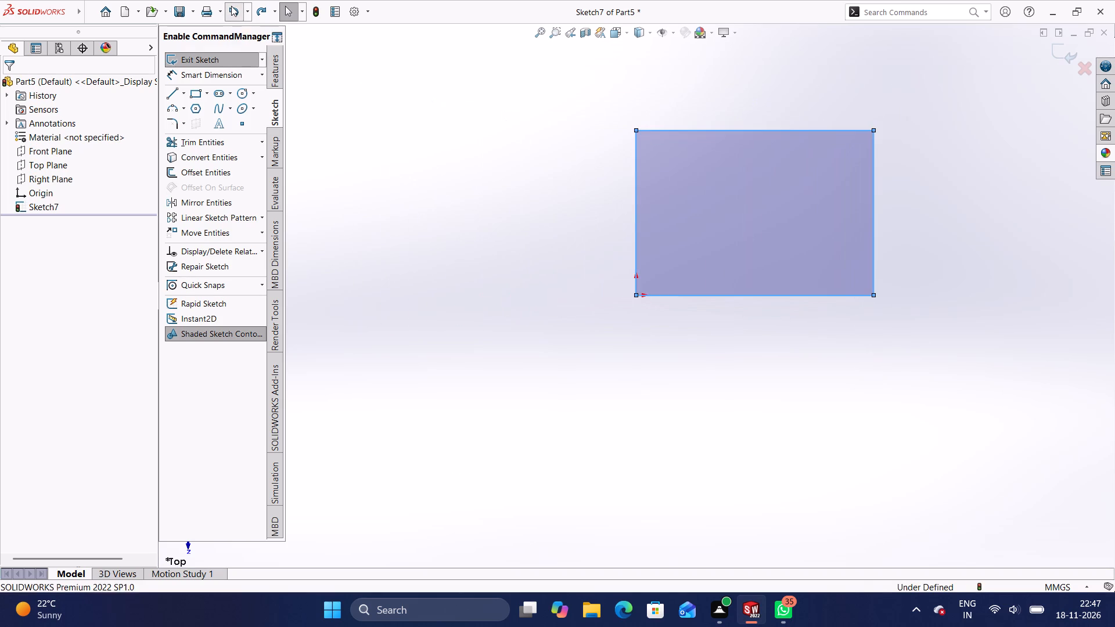
{"action": "left_click", "coordinate": [231, 6]}
{"action": "left_click", "coordinate": [231, 6]}
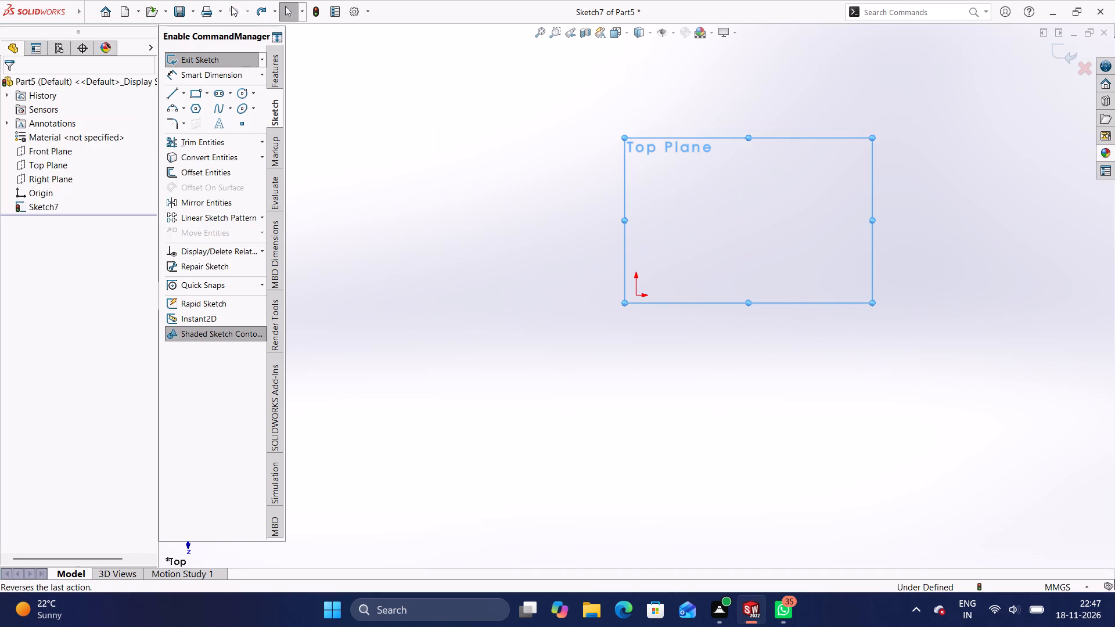
{"action": "left_click", "coordinate": [231, 6]}
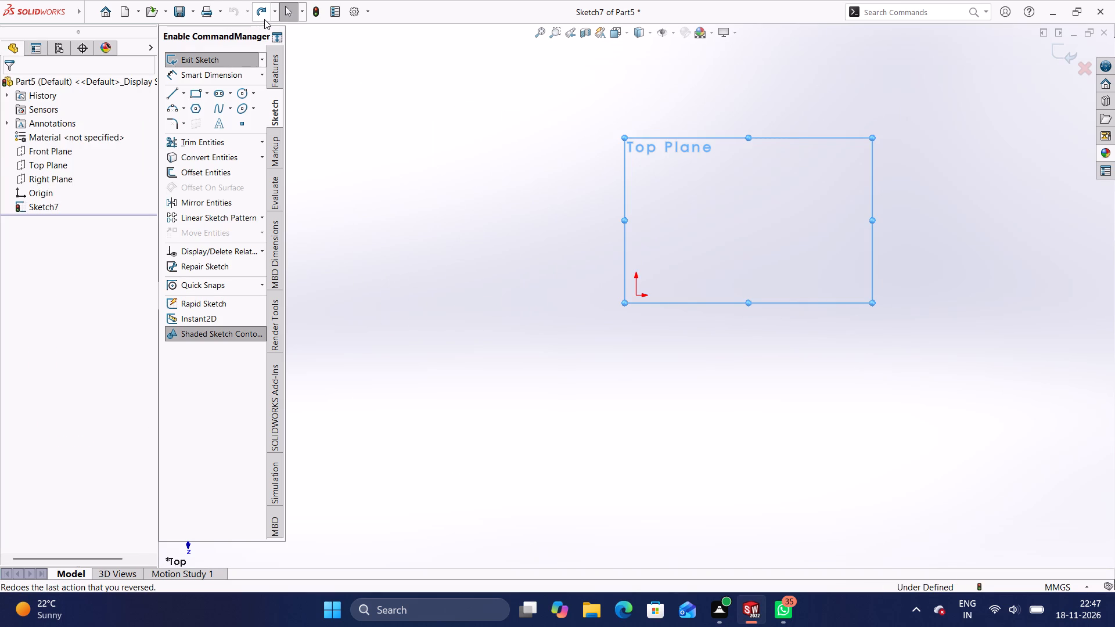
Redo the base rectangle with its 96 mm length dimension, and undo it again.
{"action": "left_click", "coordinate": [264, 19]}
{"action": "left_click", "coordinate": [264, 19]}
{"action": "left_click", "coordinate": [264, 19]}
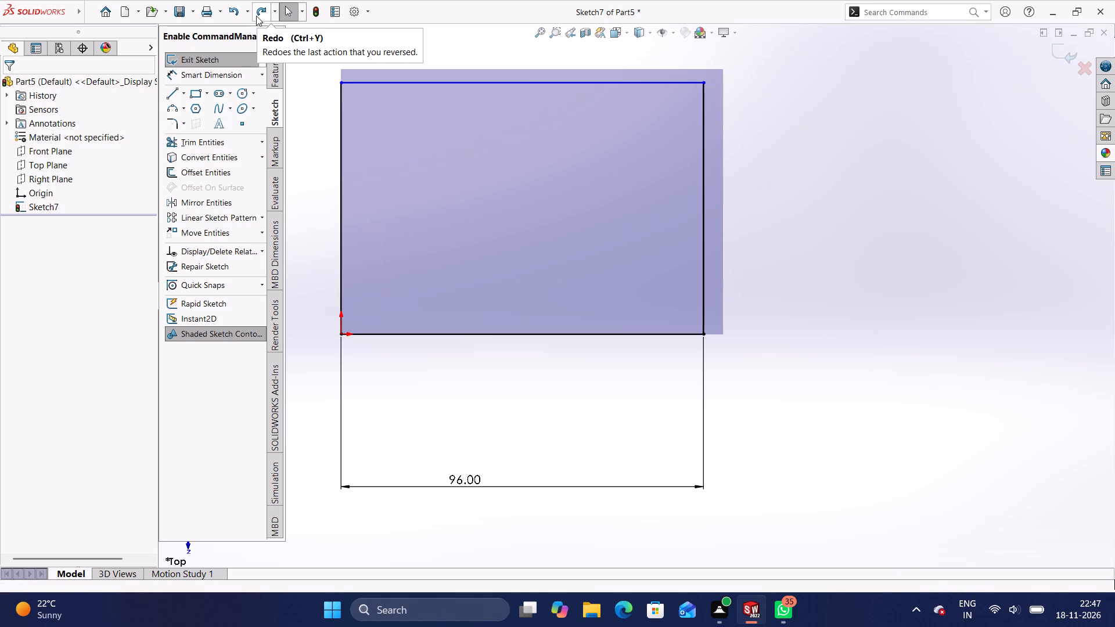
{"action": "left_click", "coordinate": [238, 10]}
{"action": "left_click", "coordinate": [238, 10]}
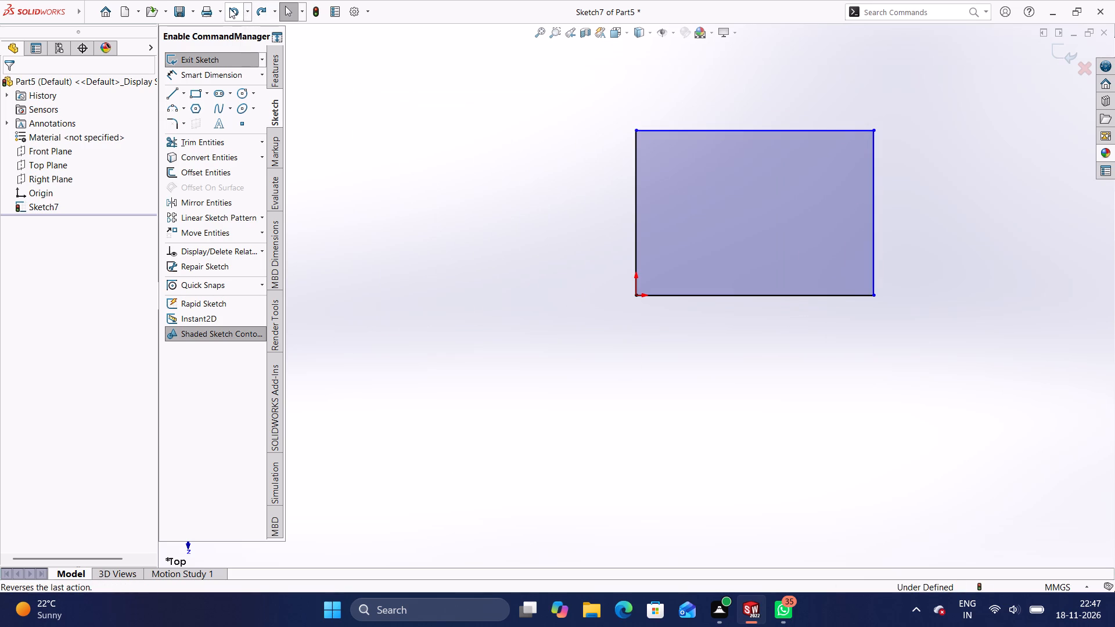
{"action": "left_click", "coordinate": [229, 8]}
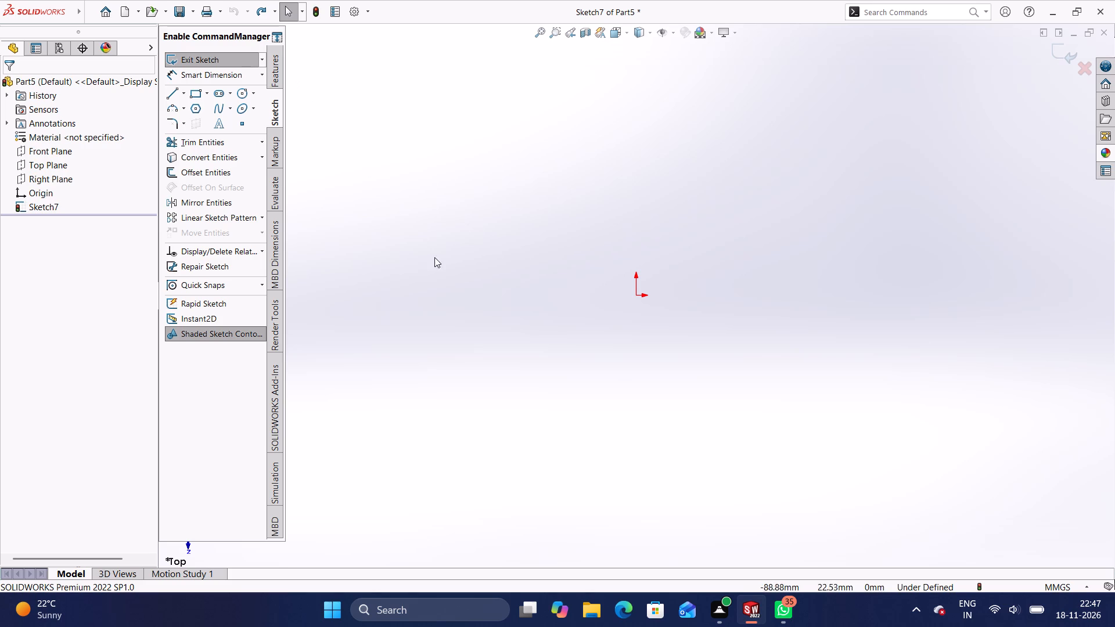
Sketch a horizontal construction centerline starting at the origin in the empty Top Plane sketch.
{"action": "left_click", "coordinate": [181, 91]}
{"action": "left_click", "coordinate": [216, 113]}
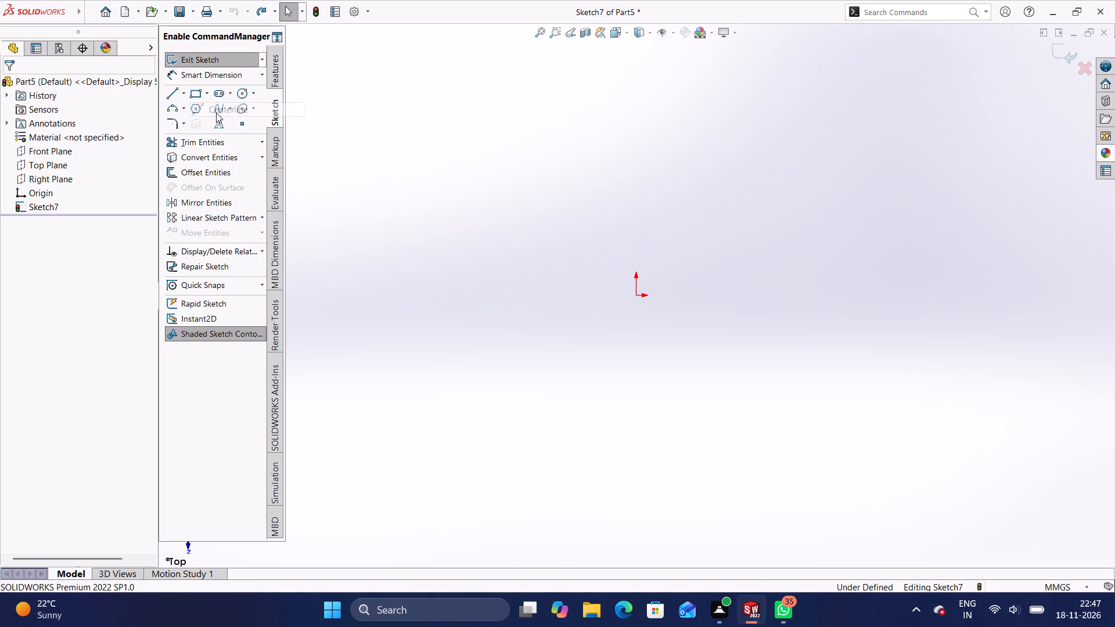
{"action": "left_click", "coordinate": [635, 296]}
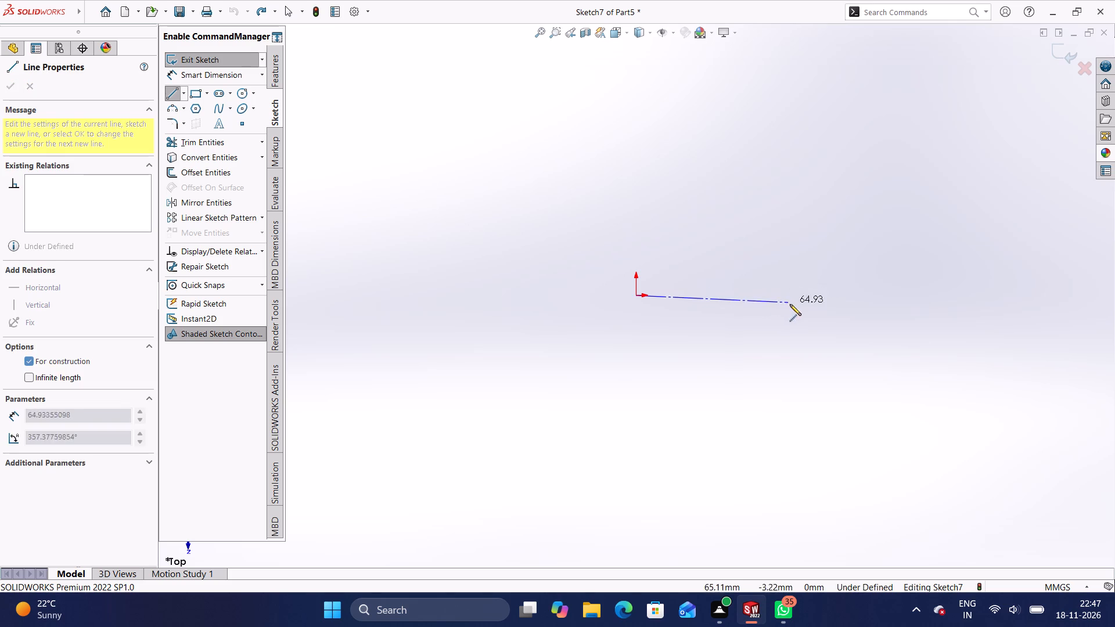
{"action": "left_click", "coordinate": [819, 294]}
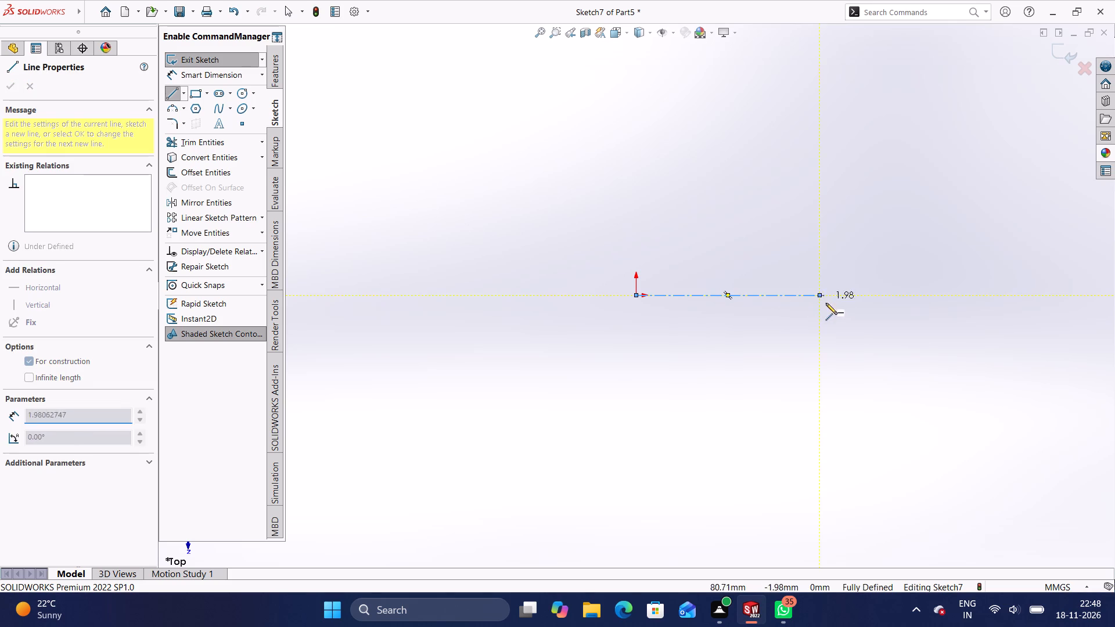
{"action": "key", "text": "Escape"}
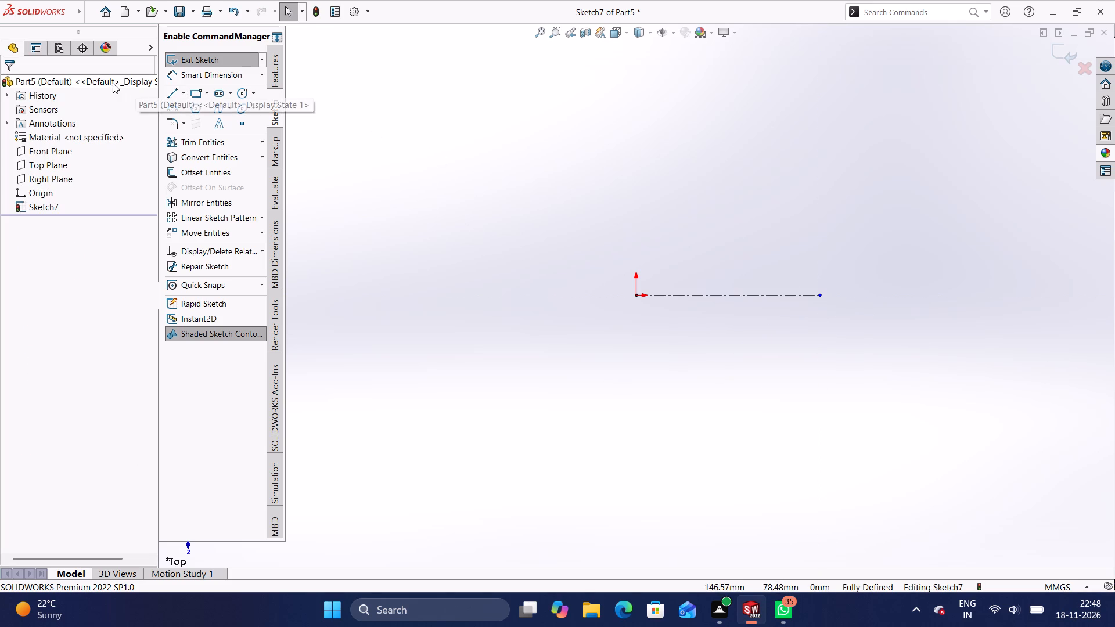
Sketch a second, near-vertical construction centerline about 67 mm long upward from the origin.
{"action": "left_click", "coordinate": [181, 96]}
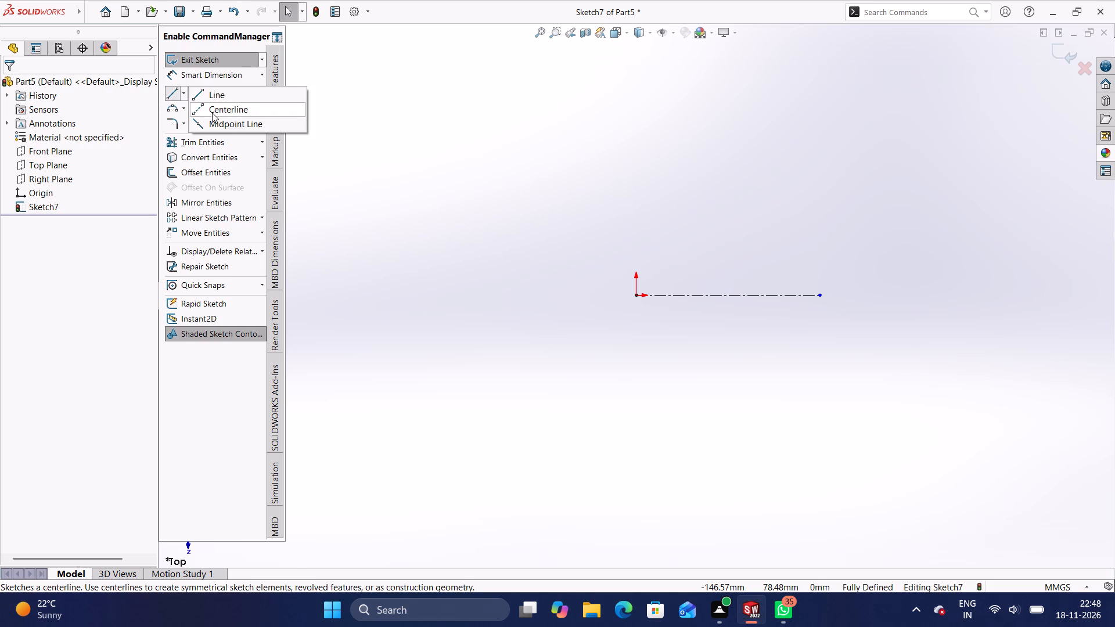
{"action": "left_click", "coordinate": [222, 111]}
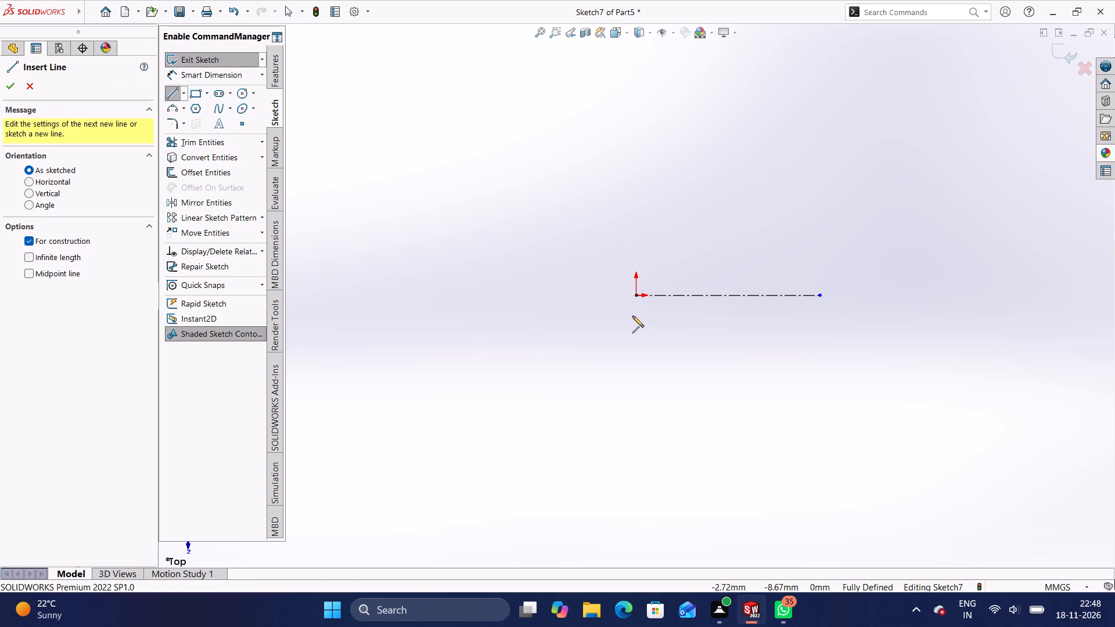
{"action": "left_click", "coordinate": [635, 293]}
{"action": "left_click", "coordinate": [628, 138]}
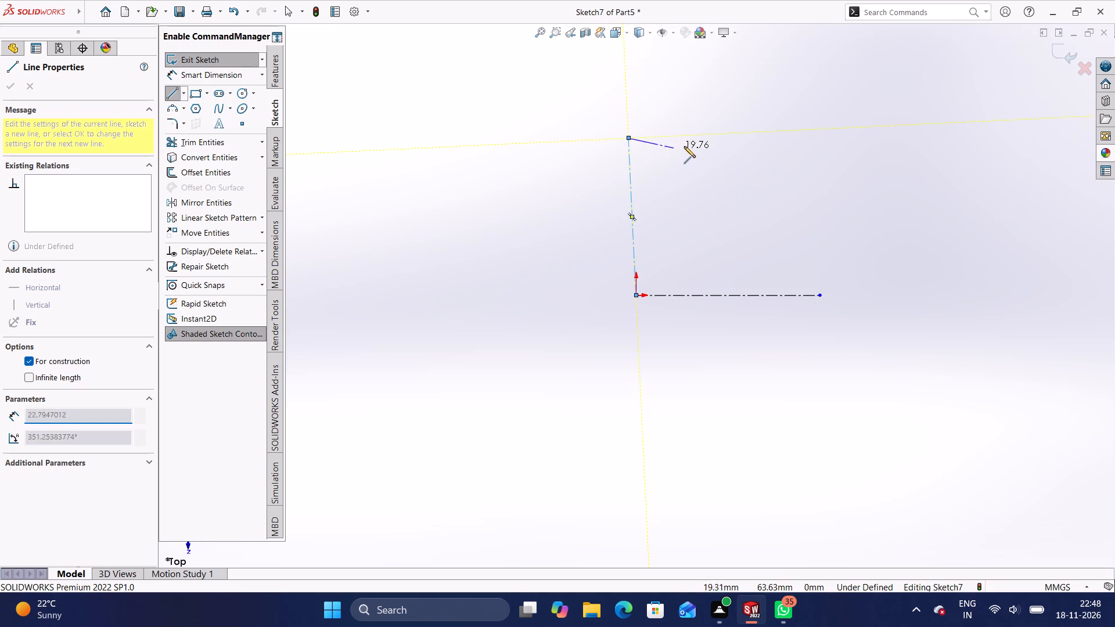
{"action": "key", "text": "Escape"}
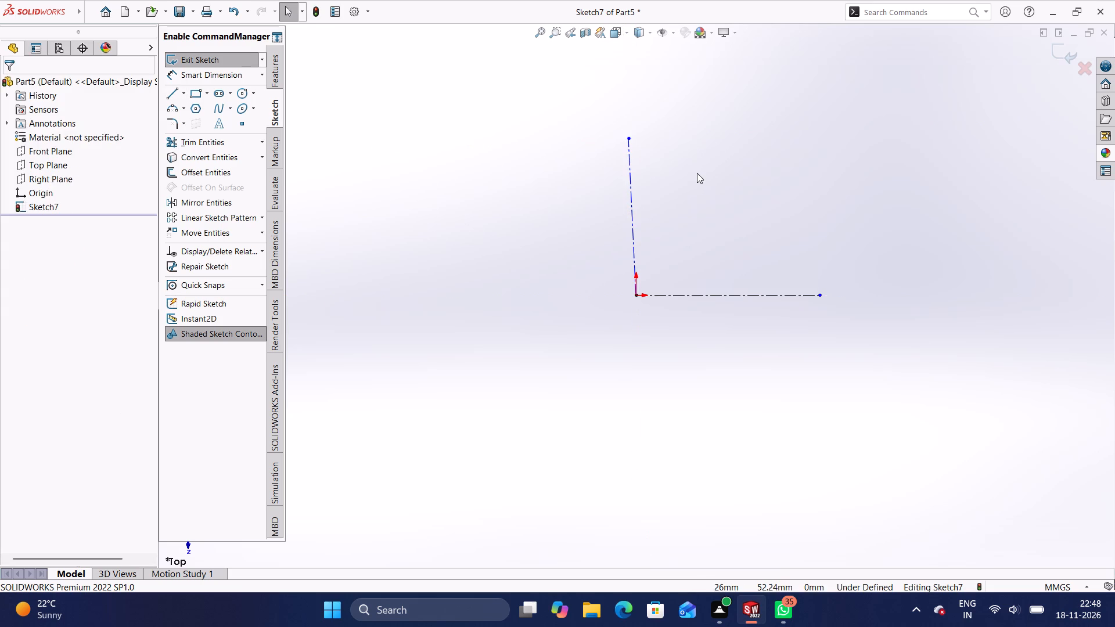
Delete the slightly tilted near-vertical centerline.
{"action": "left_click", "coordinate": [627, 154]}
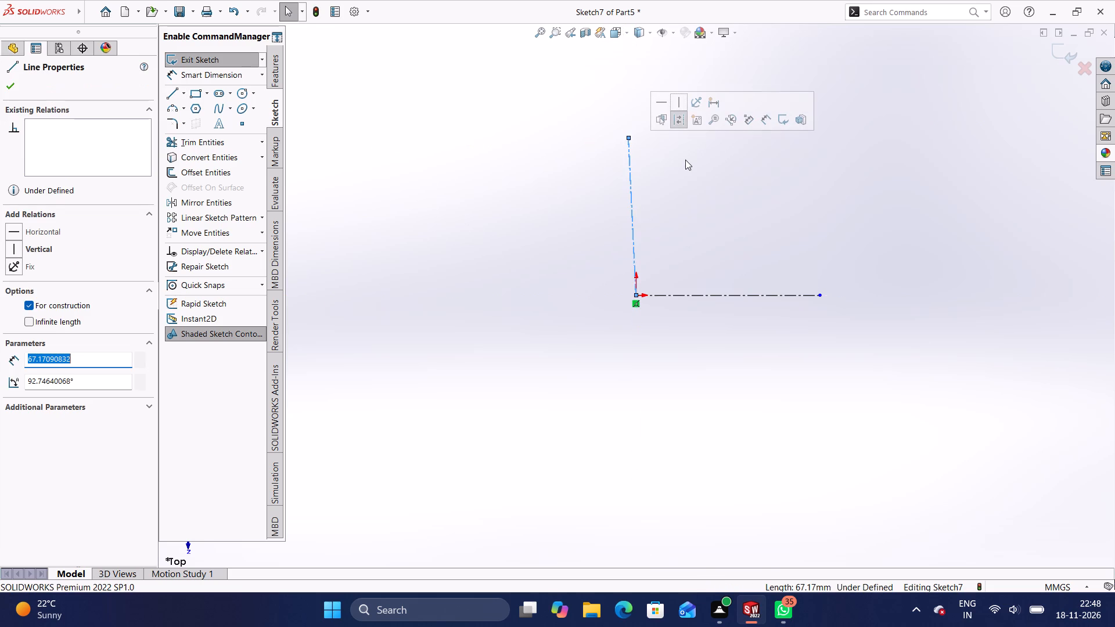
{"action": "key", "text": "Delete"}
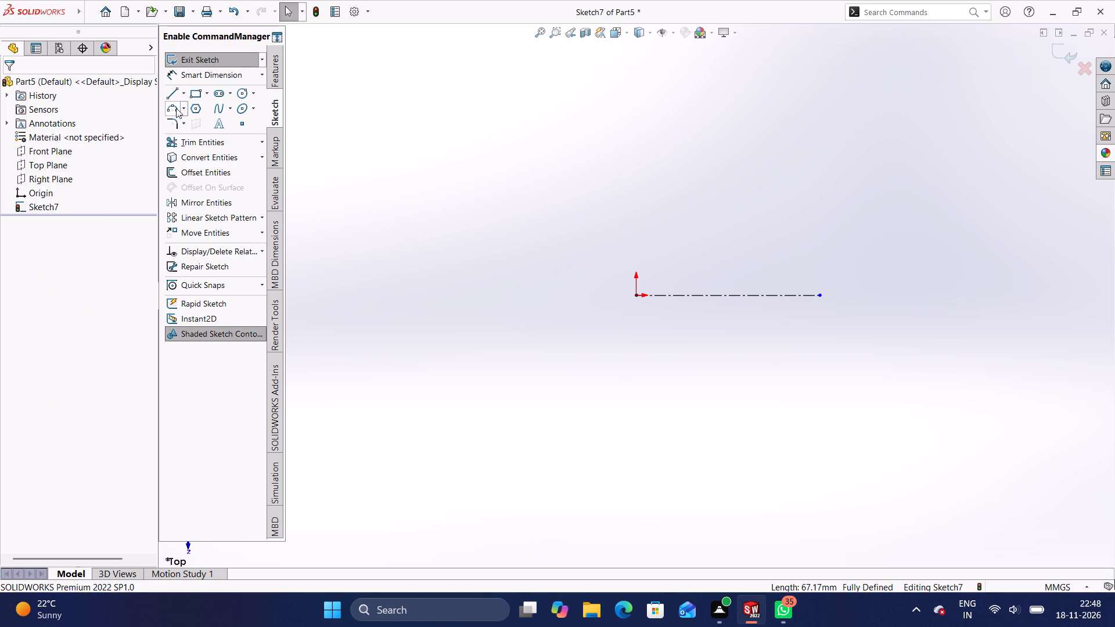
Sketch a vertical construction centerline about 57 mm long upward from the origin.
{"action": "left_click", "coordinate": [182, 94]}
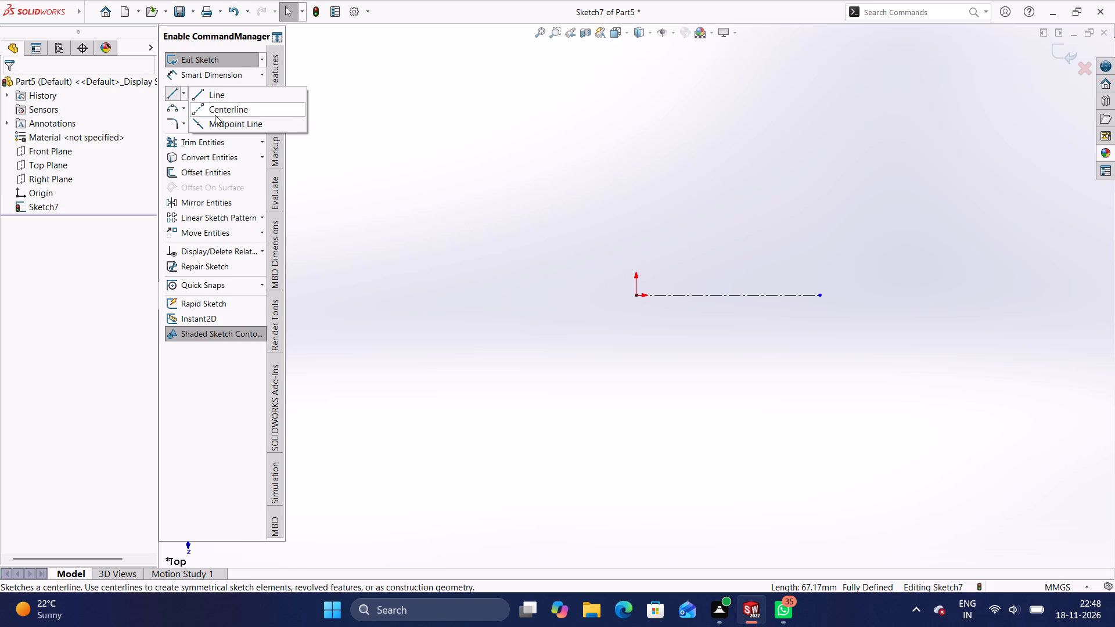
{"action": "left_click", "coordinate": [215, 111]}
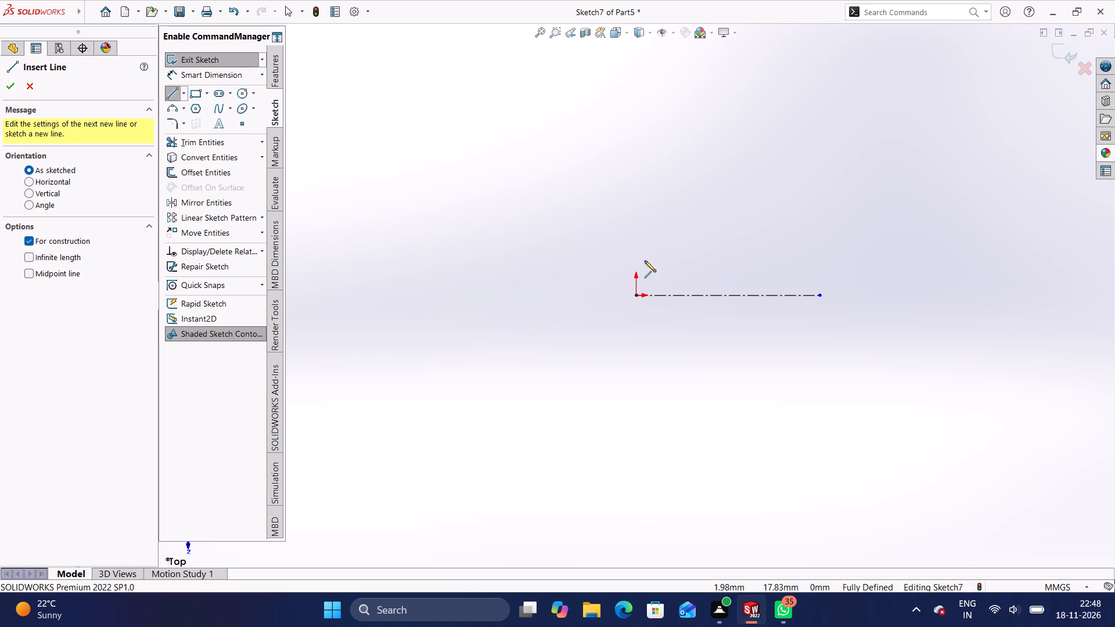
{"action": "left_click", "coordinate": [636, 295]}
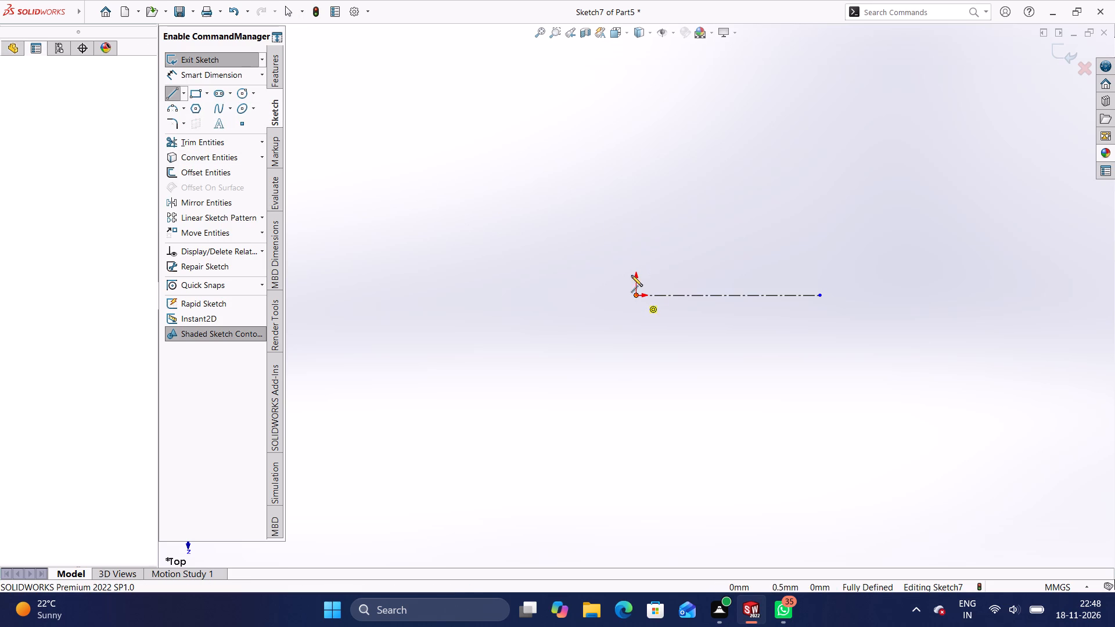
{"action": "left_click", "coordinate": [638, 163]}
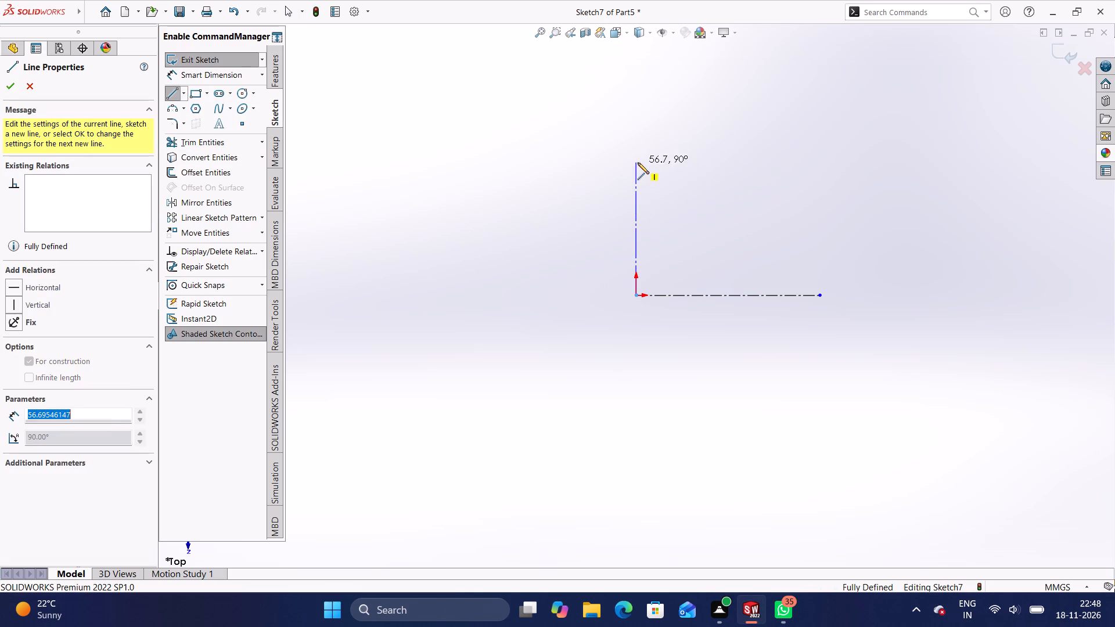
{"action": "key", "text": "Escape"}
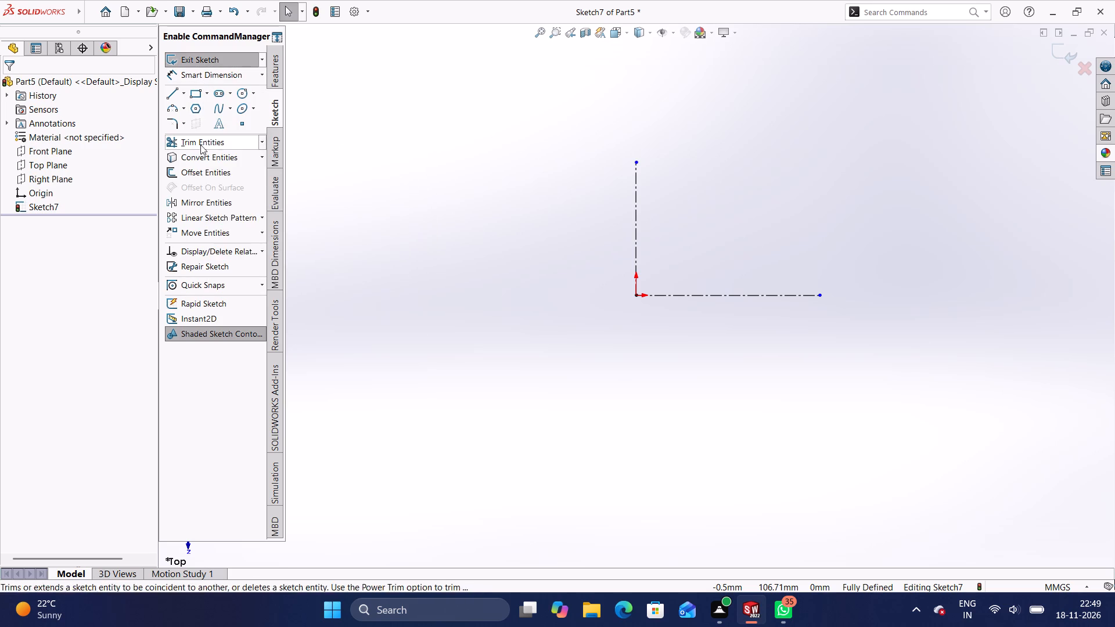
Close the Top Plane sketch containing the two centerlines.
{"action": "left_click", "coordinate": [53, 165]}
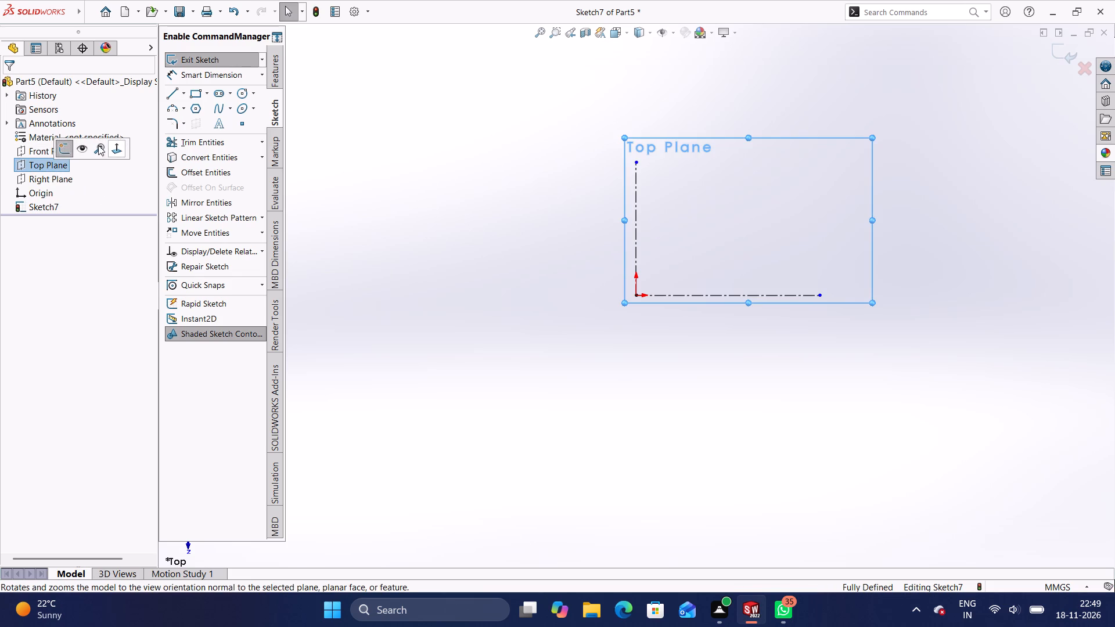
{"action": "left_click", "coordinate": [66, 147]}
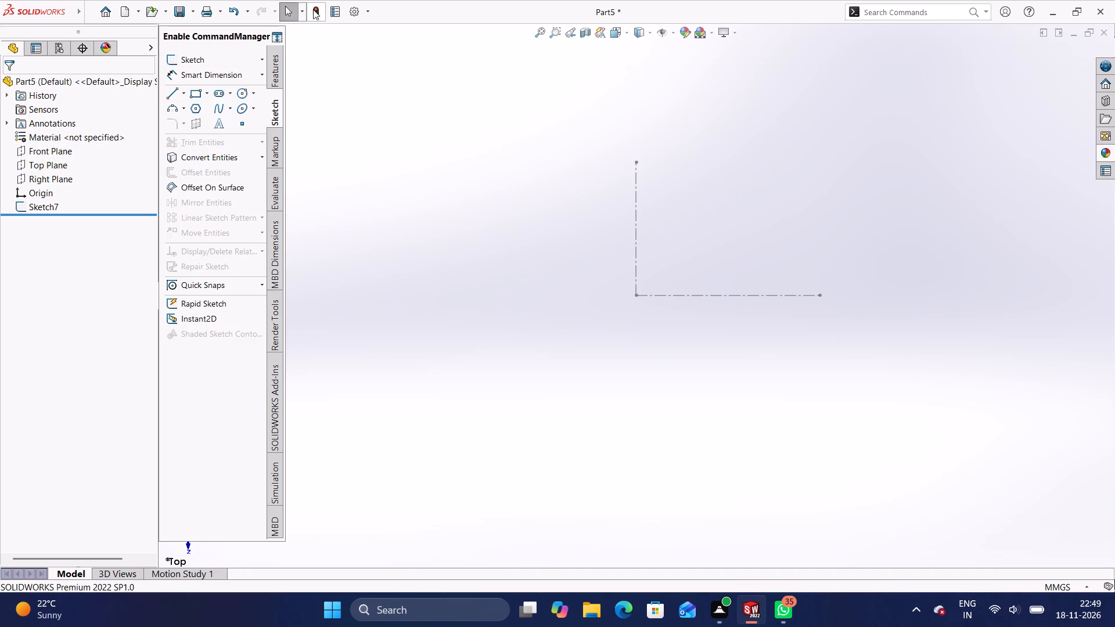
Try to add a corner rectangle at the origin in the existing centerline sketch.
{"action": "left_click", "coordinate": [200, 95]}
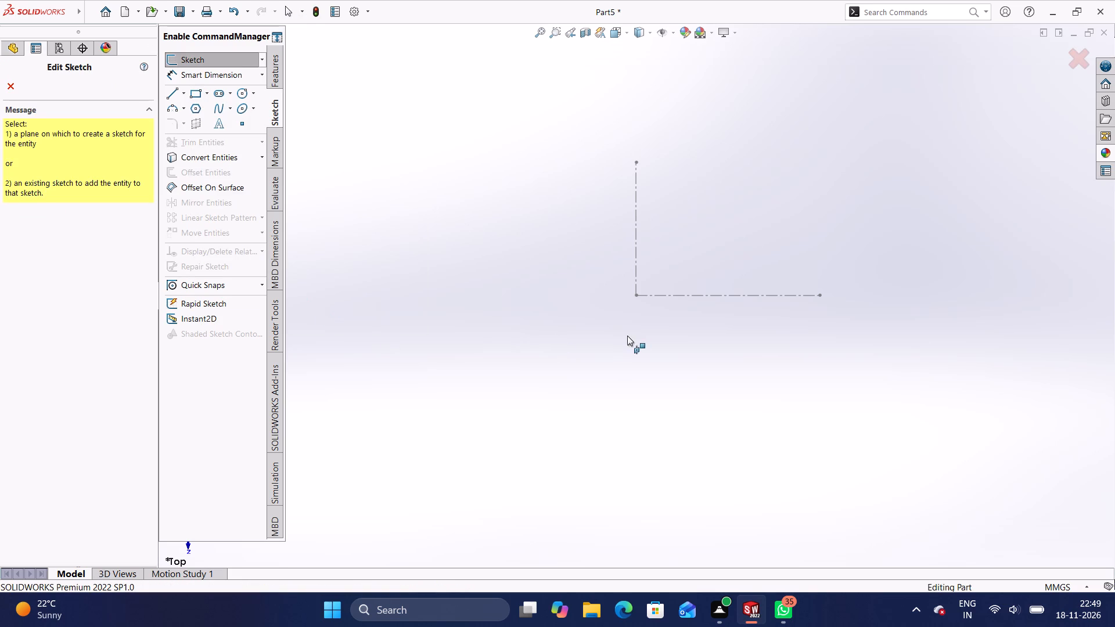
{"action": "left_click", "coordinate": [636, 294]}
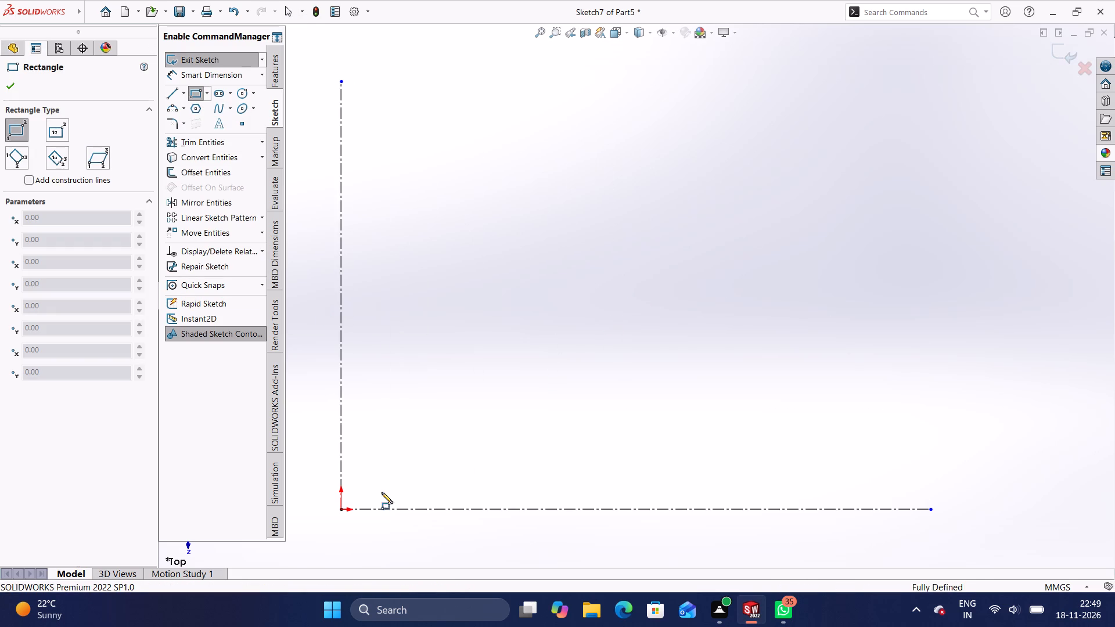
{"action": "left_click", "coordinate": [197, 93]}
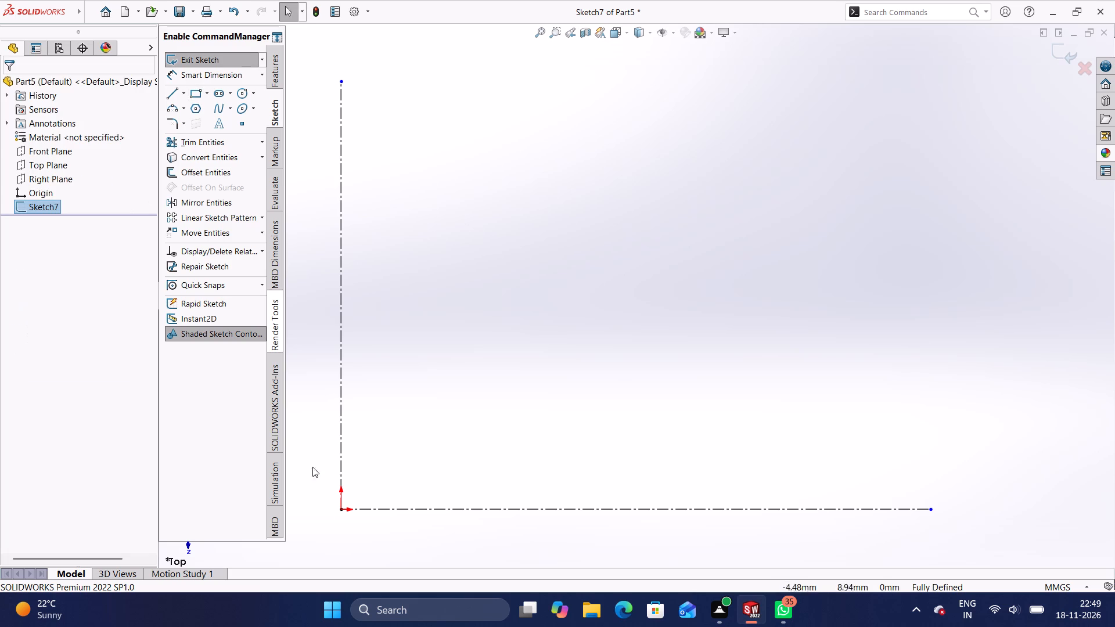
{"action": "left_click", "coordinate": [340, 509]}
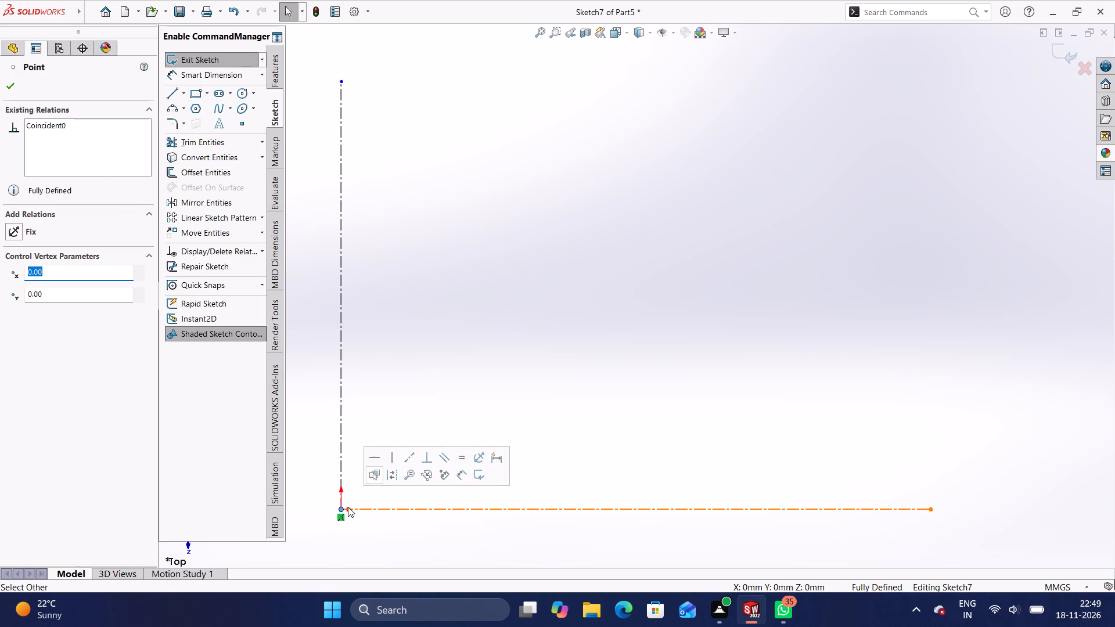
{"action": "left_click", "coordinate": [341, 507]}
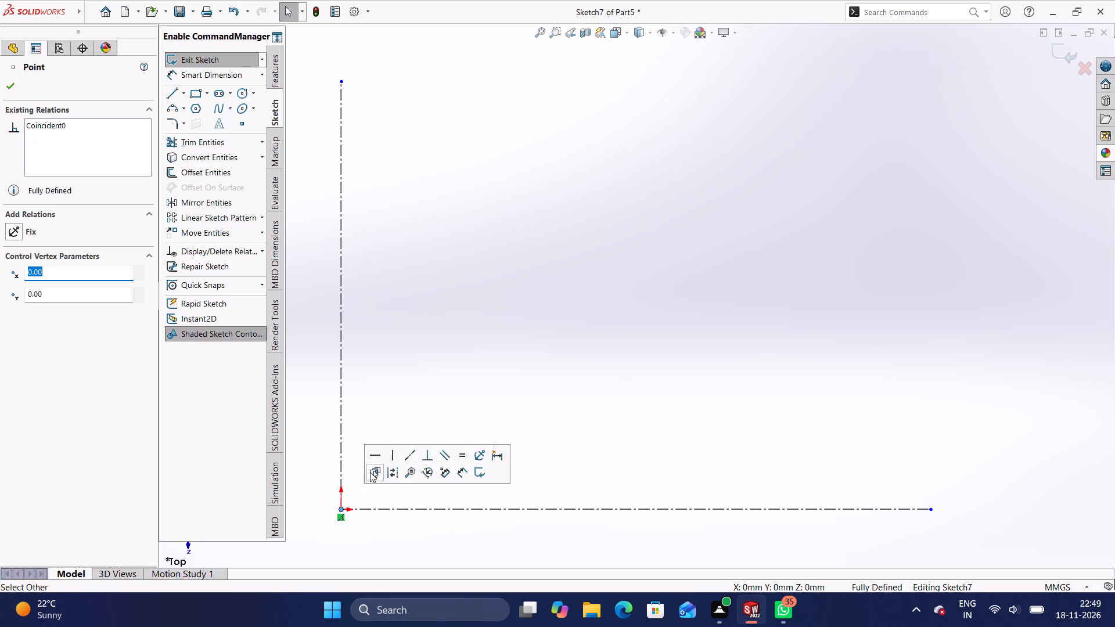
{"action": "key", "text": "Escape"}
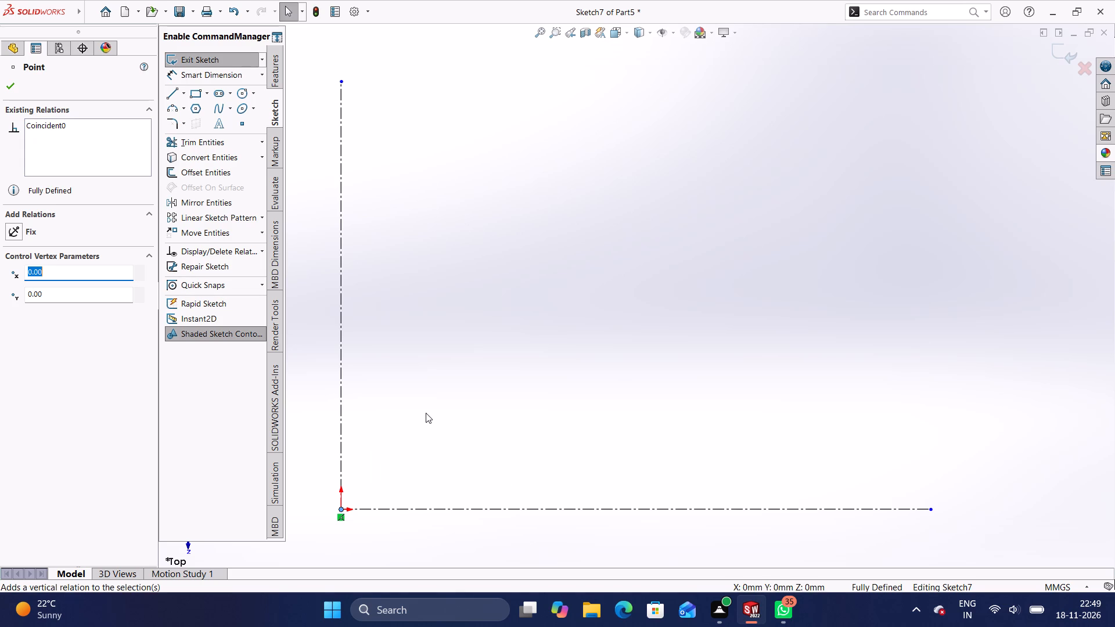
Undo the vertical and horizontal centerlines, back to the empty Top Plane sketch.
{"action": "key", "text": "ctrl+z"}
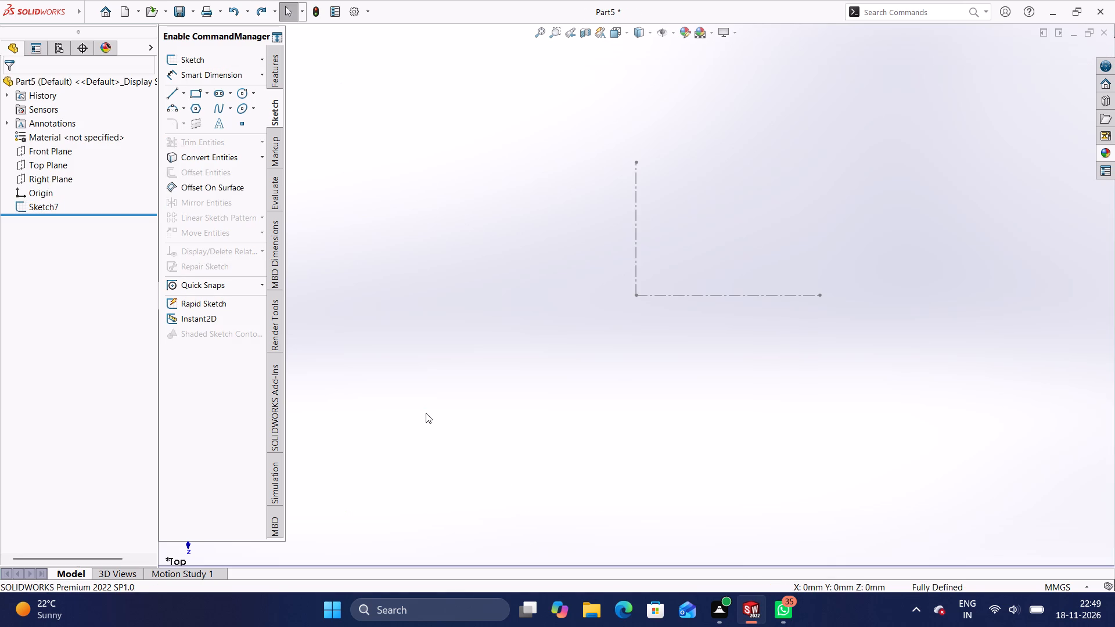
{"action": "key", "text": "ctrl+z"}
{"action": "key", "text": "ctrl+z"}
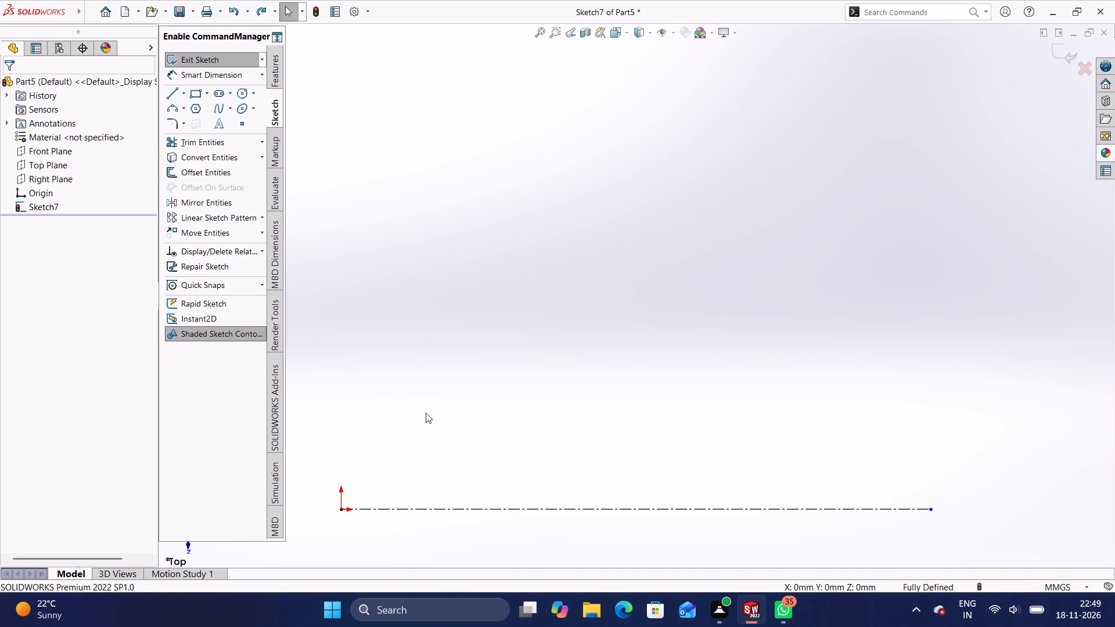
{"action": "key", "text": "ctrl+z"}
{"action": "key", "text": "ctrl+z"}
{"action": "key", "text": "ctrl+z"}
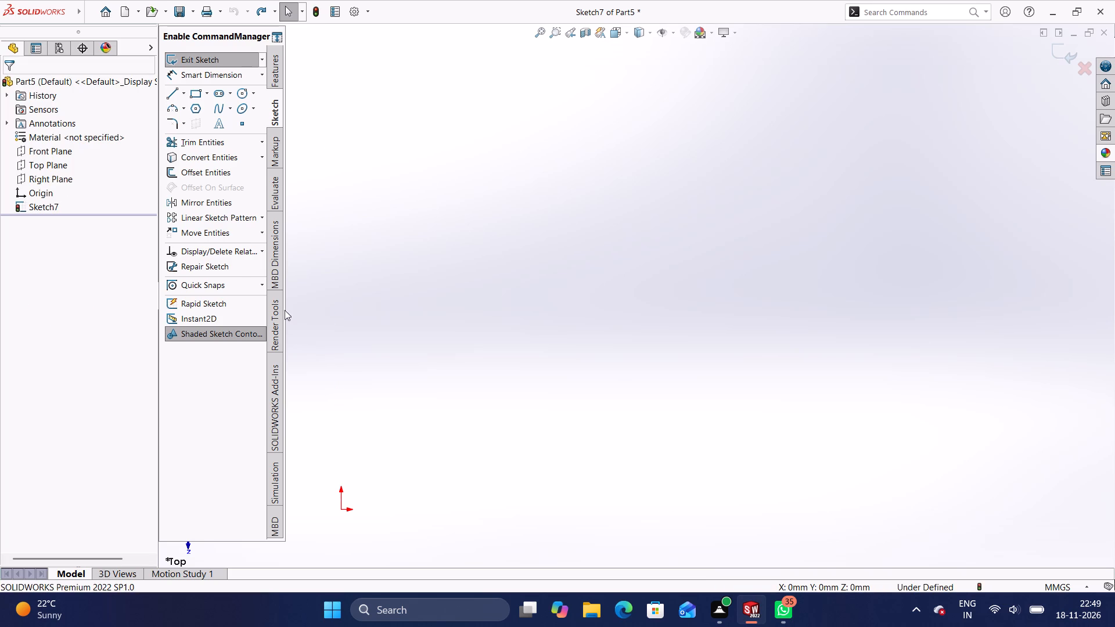
Exit the empty Top Plane sketch.
{"action": "left_click", "coordinate": [53, 163]}
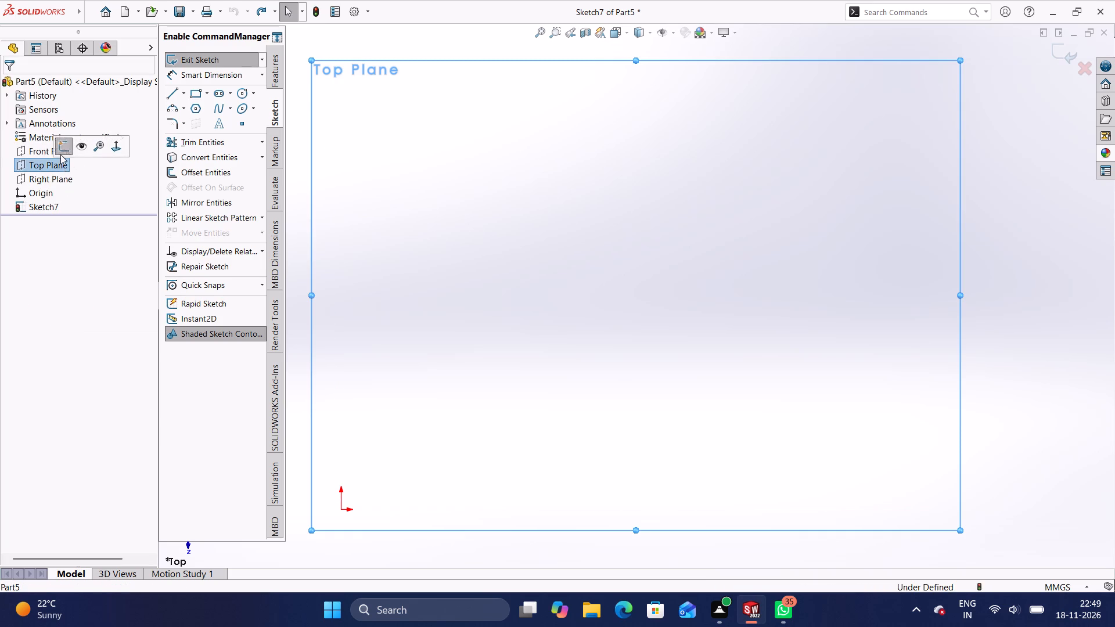
{"action": "left_click", "coordinate": [60, 146]}
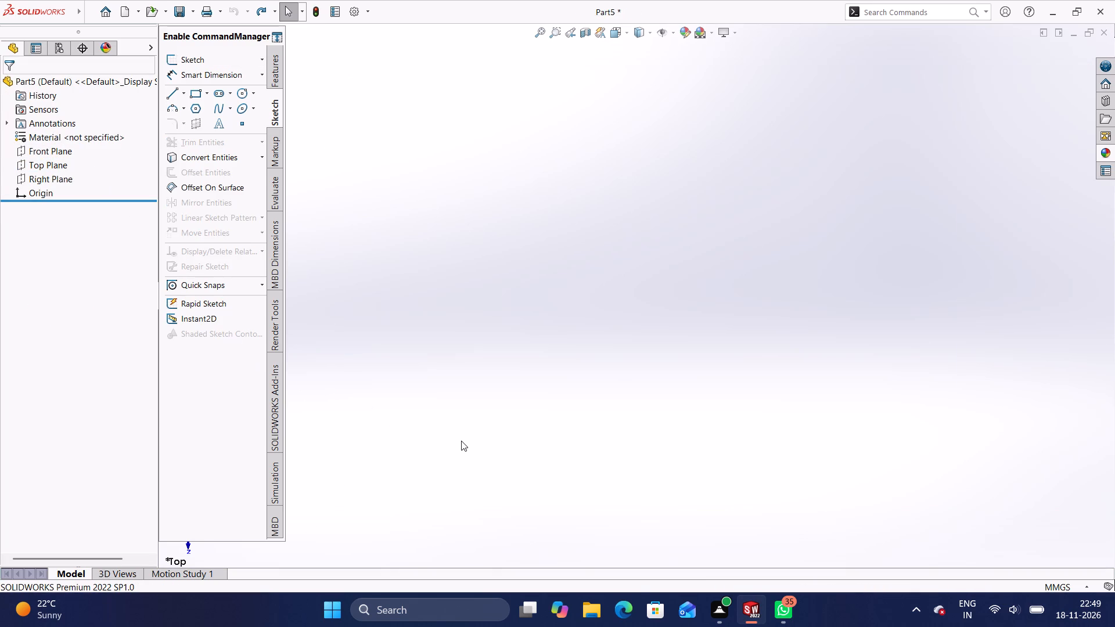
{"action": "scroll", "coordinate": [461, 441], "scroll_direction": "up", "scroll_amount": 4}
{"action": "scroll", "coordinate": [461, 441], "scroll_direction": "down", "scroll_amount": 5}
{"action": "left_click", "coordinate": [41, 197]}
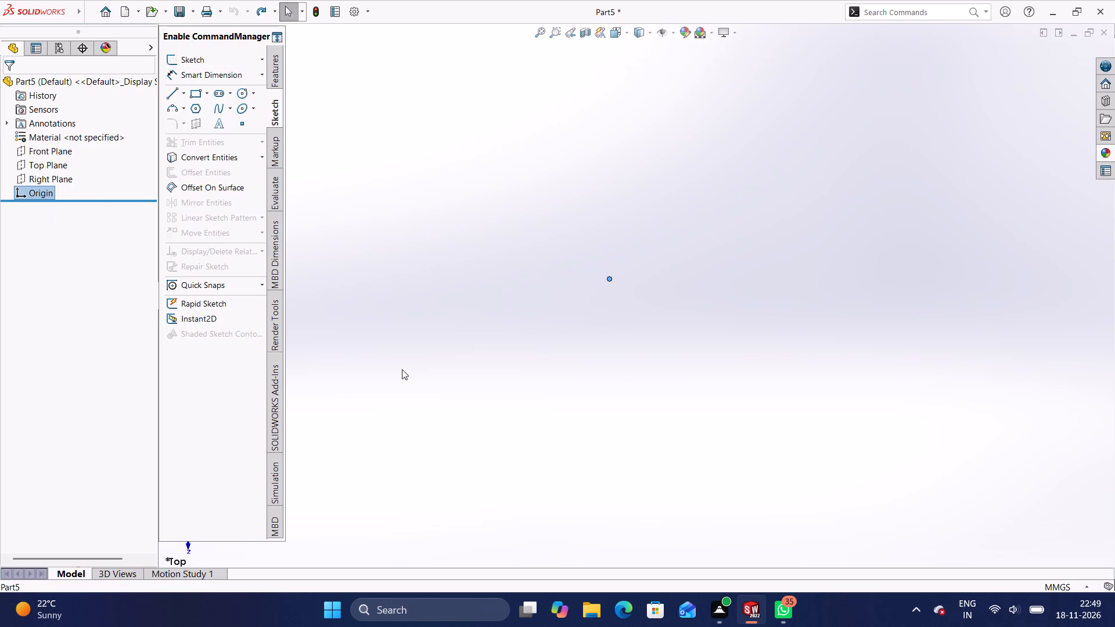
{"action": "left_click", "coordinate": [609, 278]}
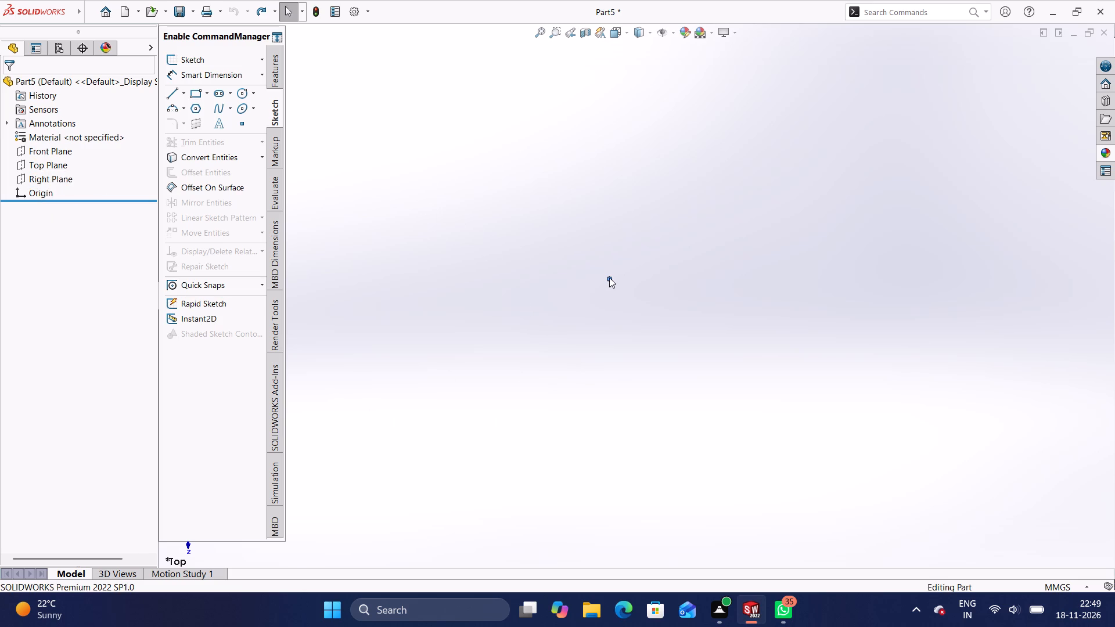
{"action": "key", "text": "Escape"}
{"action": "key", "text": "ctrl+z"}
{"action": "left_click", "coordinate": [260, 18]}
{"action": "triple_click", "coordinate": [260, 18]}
Create a new, empty part document.
{"action": "left_click", "coordinate": [107, 13]}
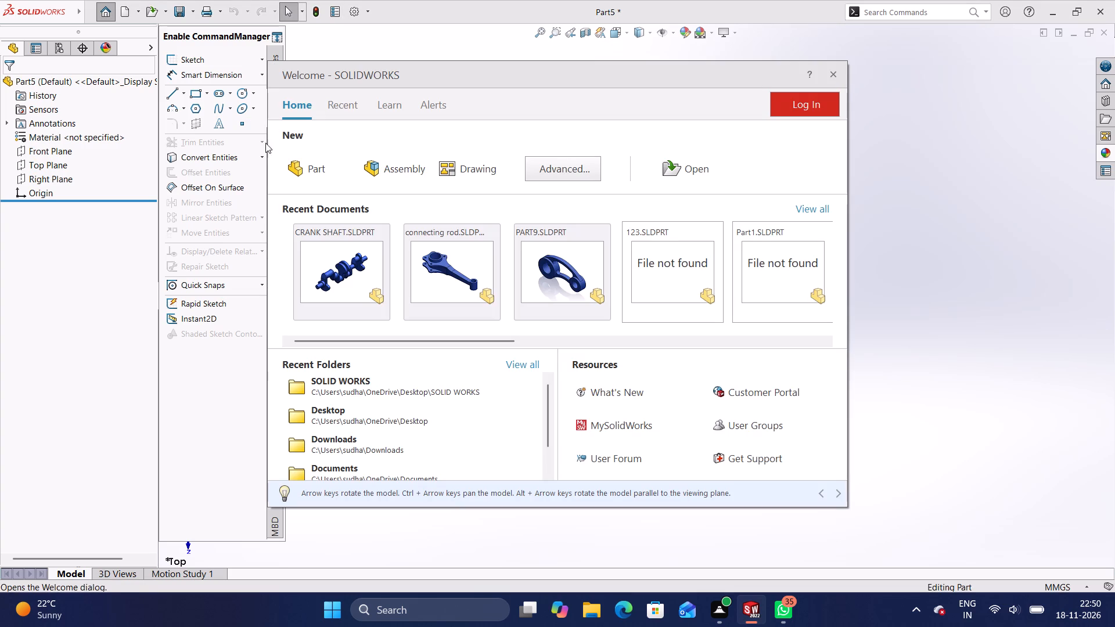
{"action": "left_click", "coordinate": [298, 171]}
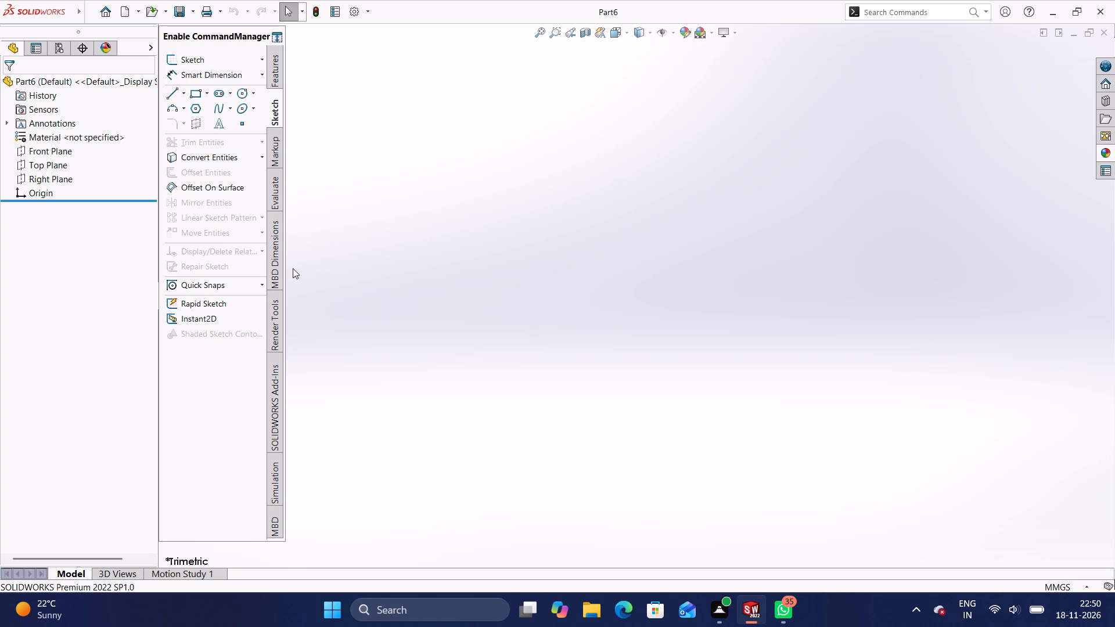
Sketch a corner rectangle on the Top Plane, starting at the origin, about 90 mm wide and 71 mm high.
{"action": "left_click", "coordinate": [66, 163]}
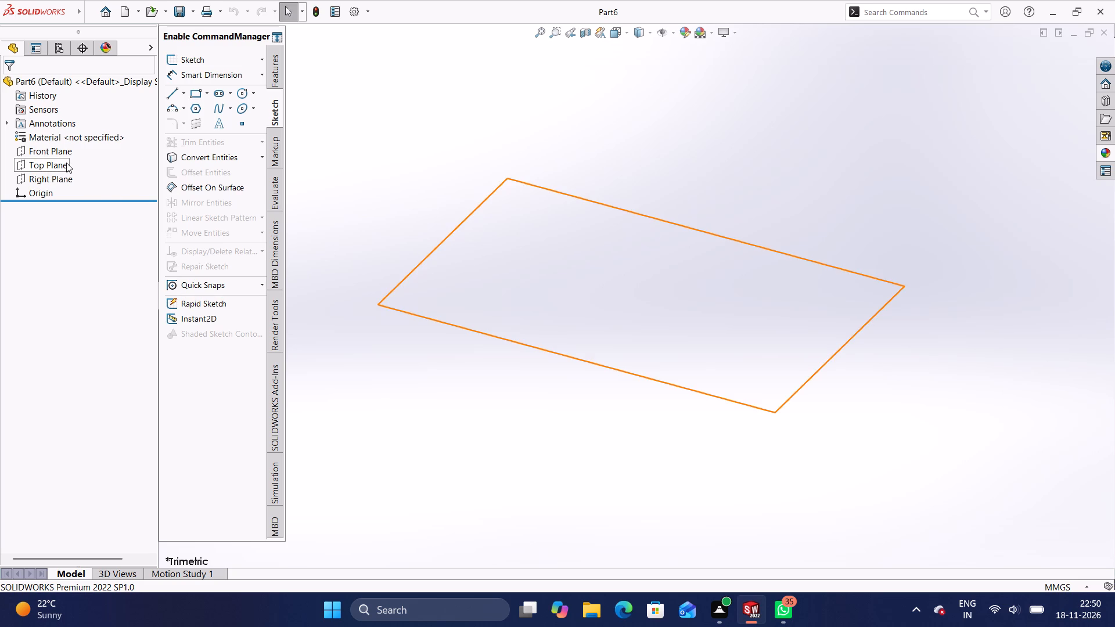
{"action": "left_click", "coordinate": [77, 144]}
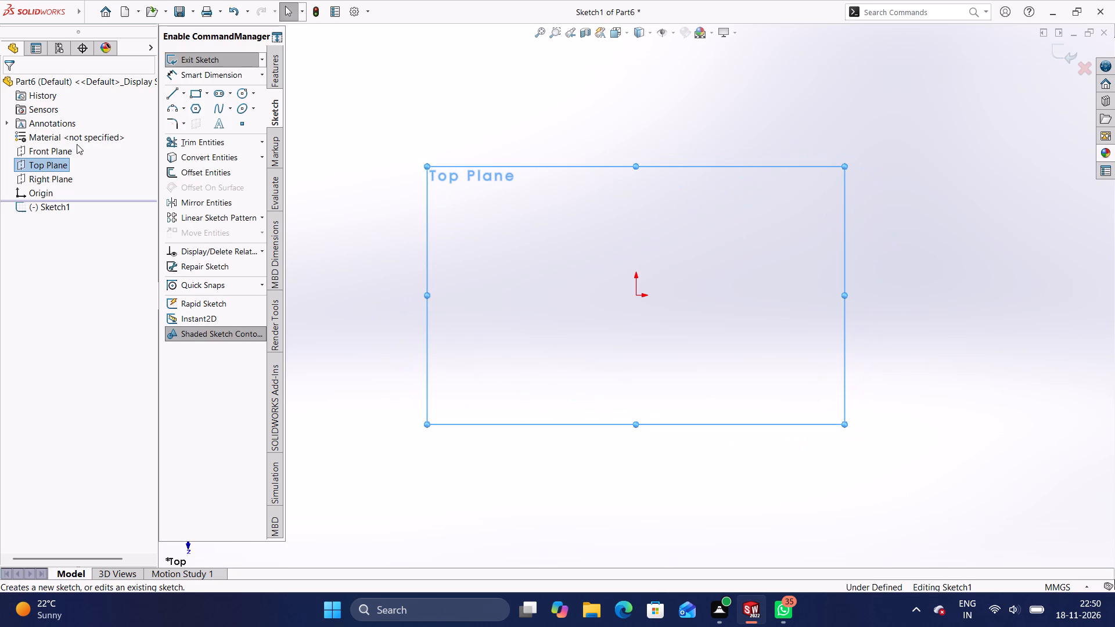
{"action": "left_click", "coordinate": [194, 95]}
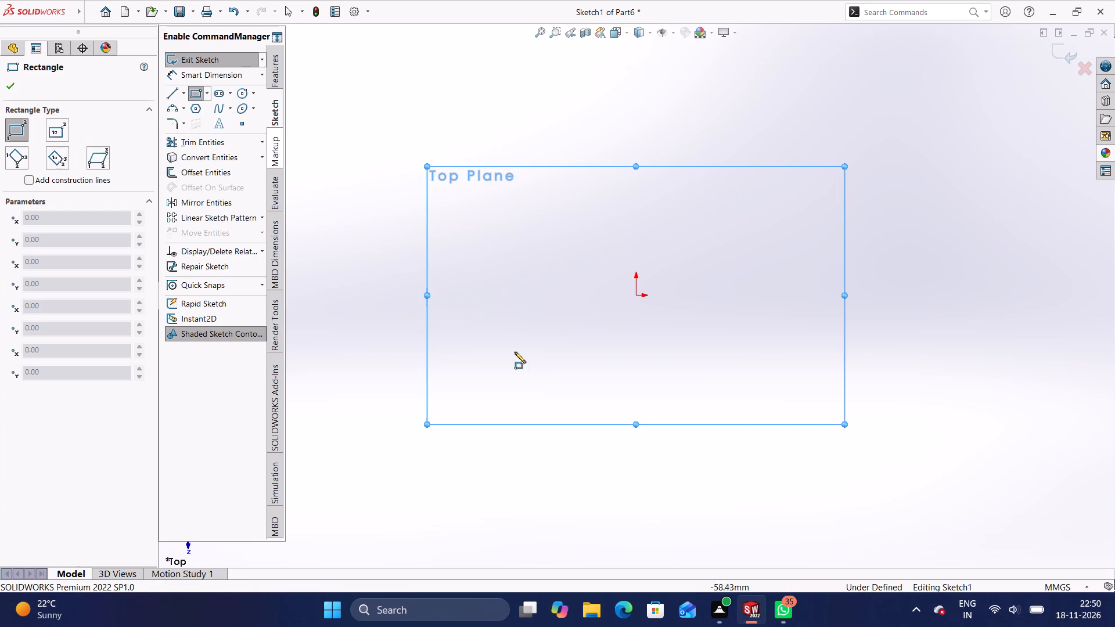
{"action": "left_click", "coordinate": [636, 295]}
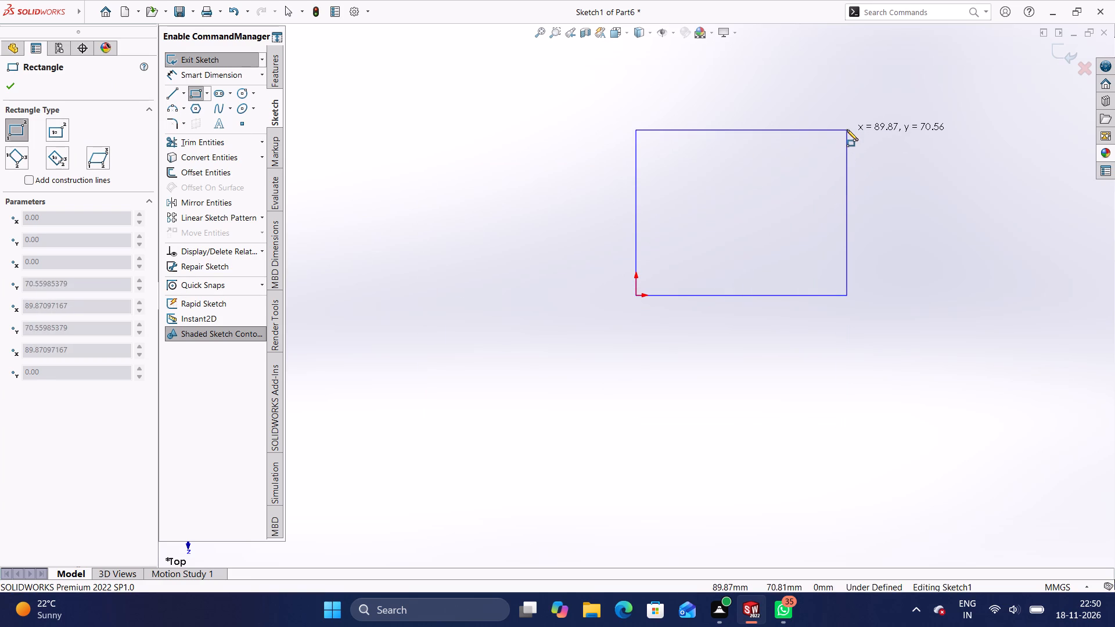
{"action": "left_click", "coordinate": [847, 129]}
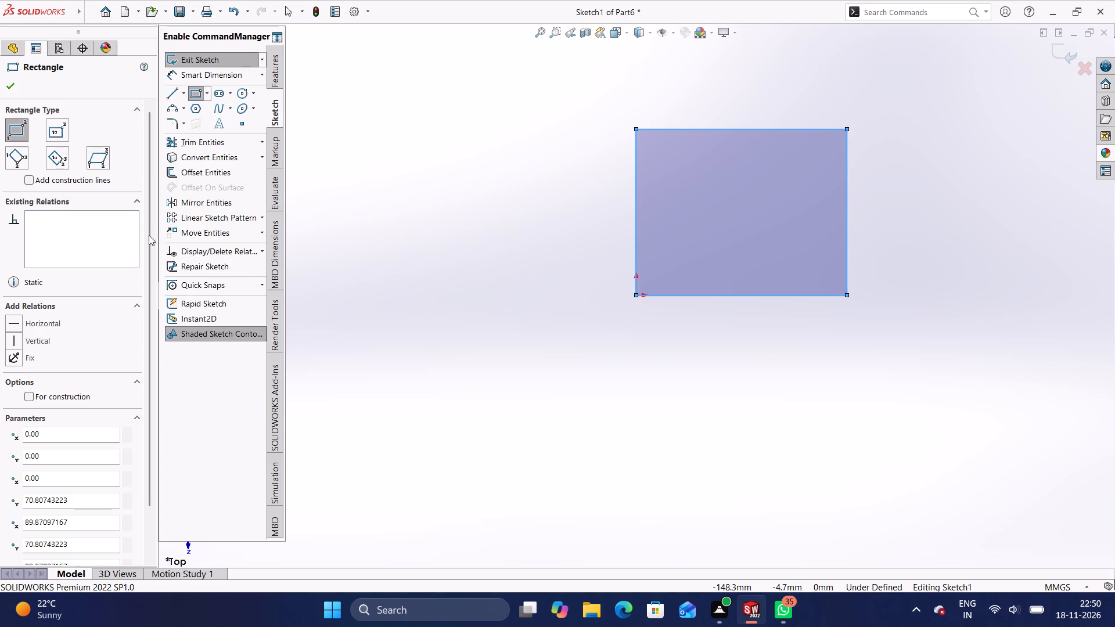
{"action": "left_click", "coordinate": [12, 88]}
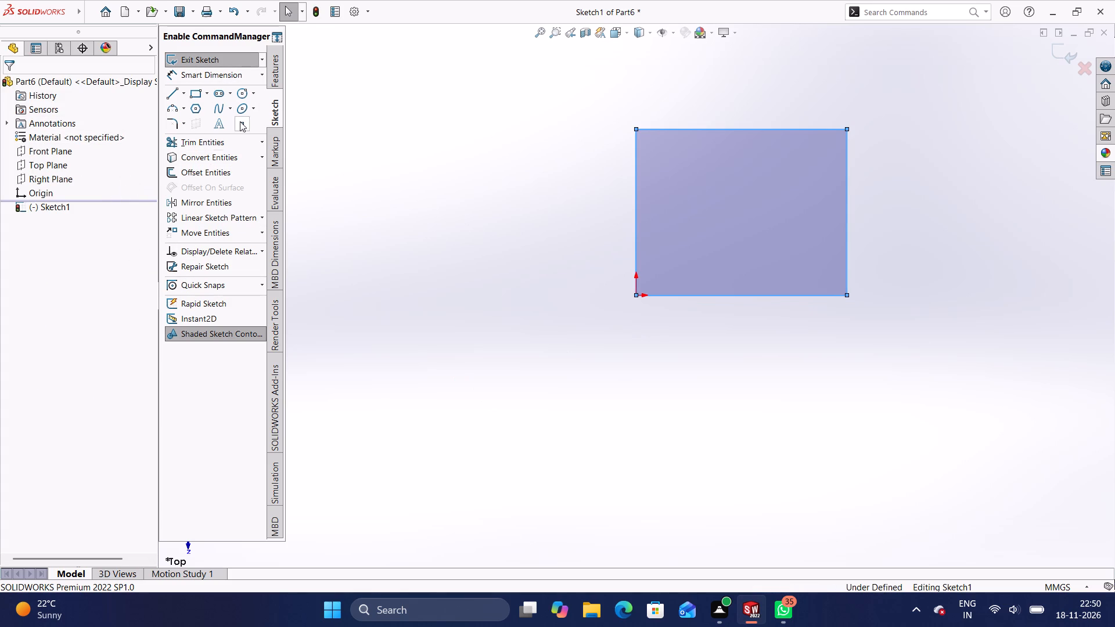
Dimension the rectangle's lower horizontal edge to 96 mm.
{"action": "left_click", "coordinate": [215, 80]}
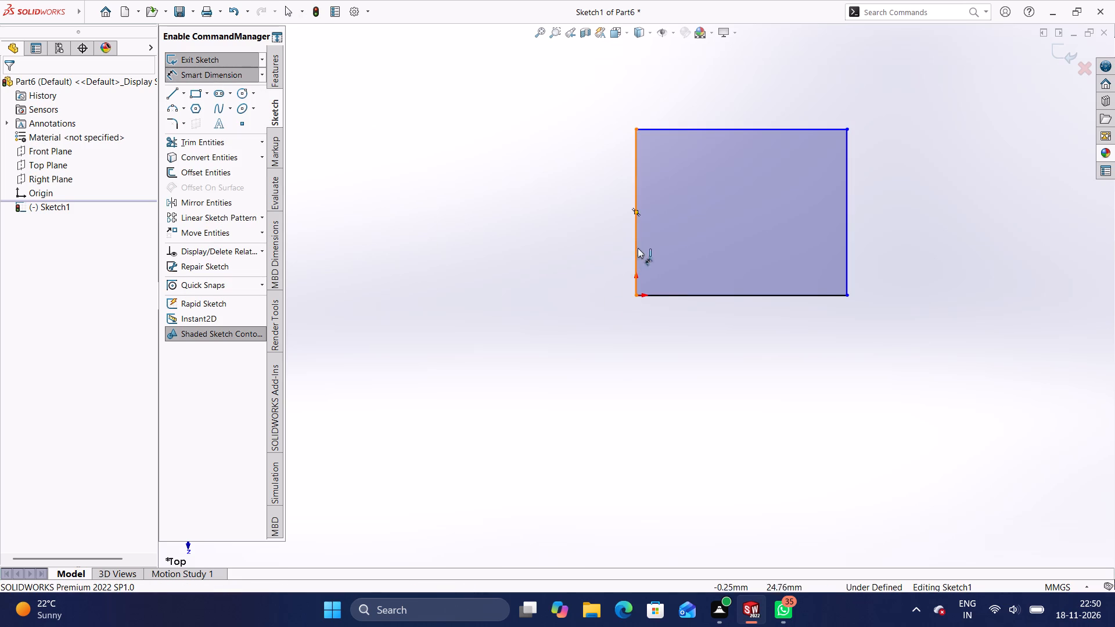
{"action": "left_click_drag", "start_coordinate": [711, 294], "coordinate": [714, 301]}
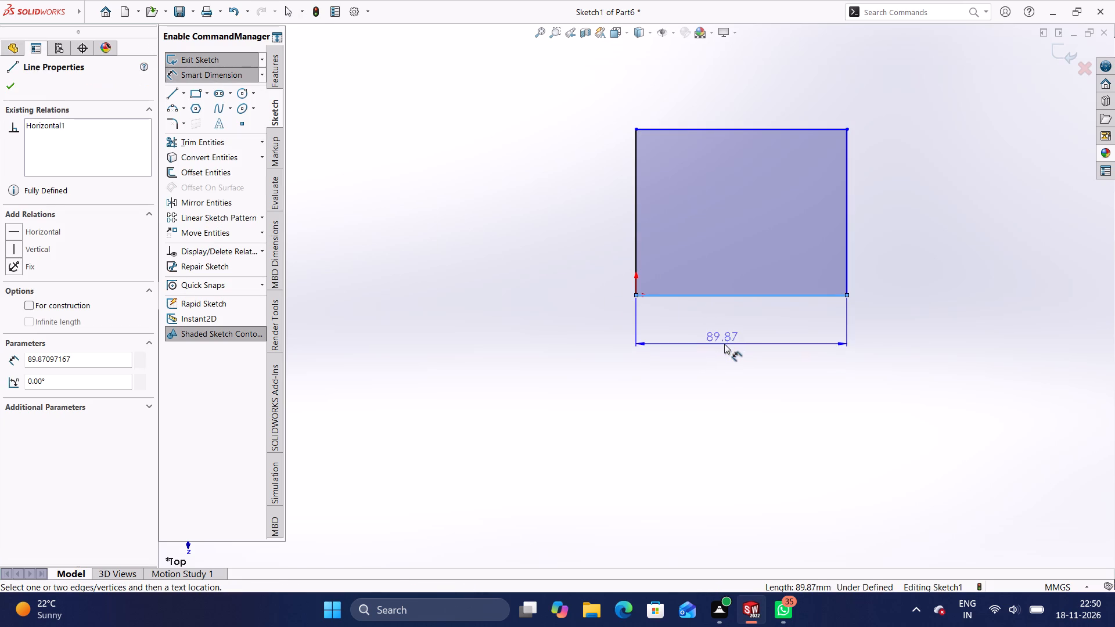
{"action": "left_click", "coordinate": [727, 379]}
{"action": "key", "text": "BackSpace"}
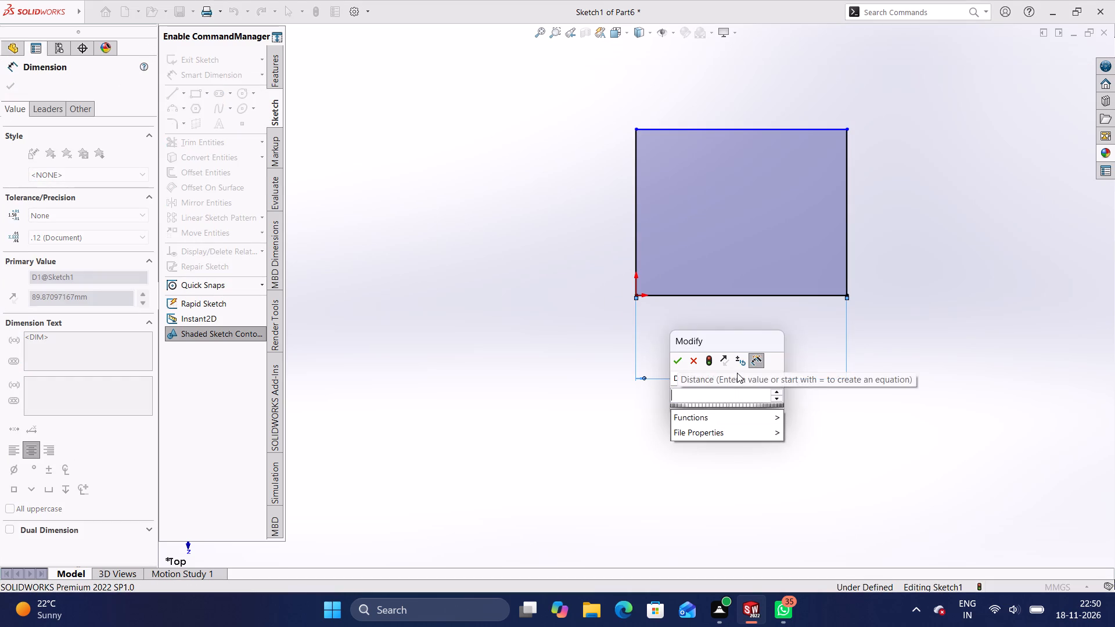
{"action": "type", "text": "67"}
{"action": "key", "text": "BackSpace"}
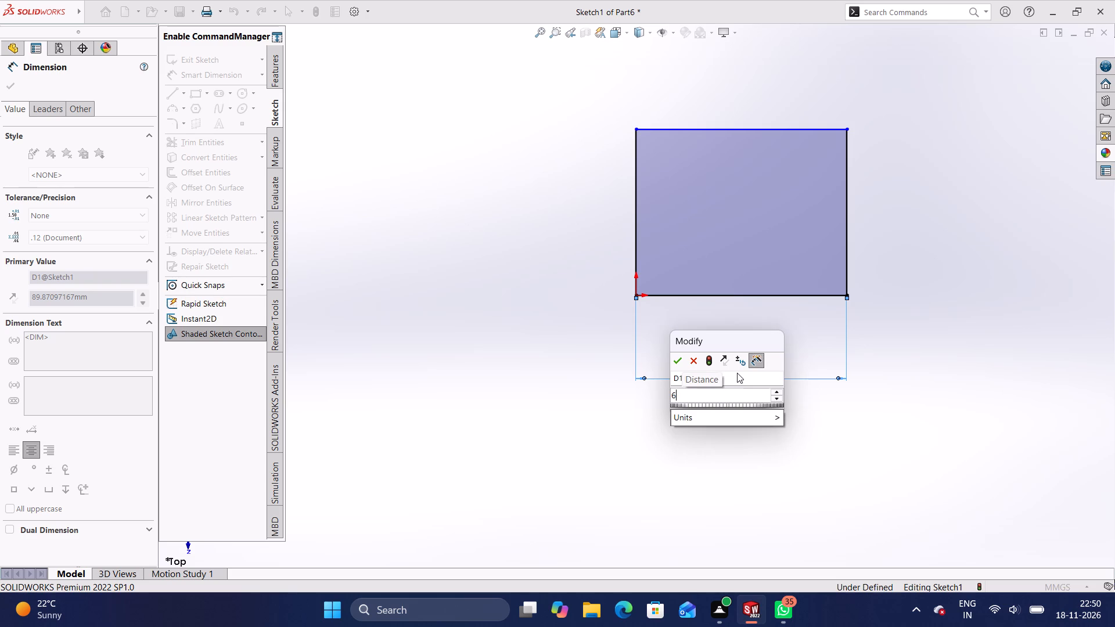
{"action": "key", "text": "BackSpace"}
{"action": "type", "text": "96"}
{"action": "key", "text": "Return"}
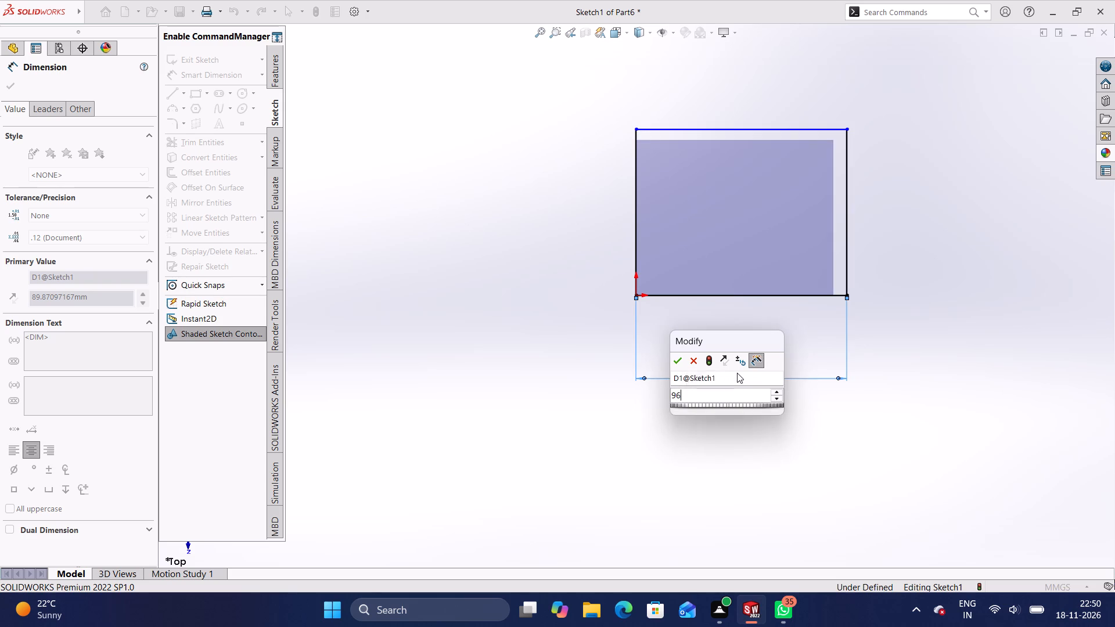
{"action": "left_click", "coordinate": [776, 399]}
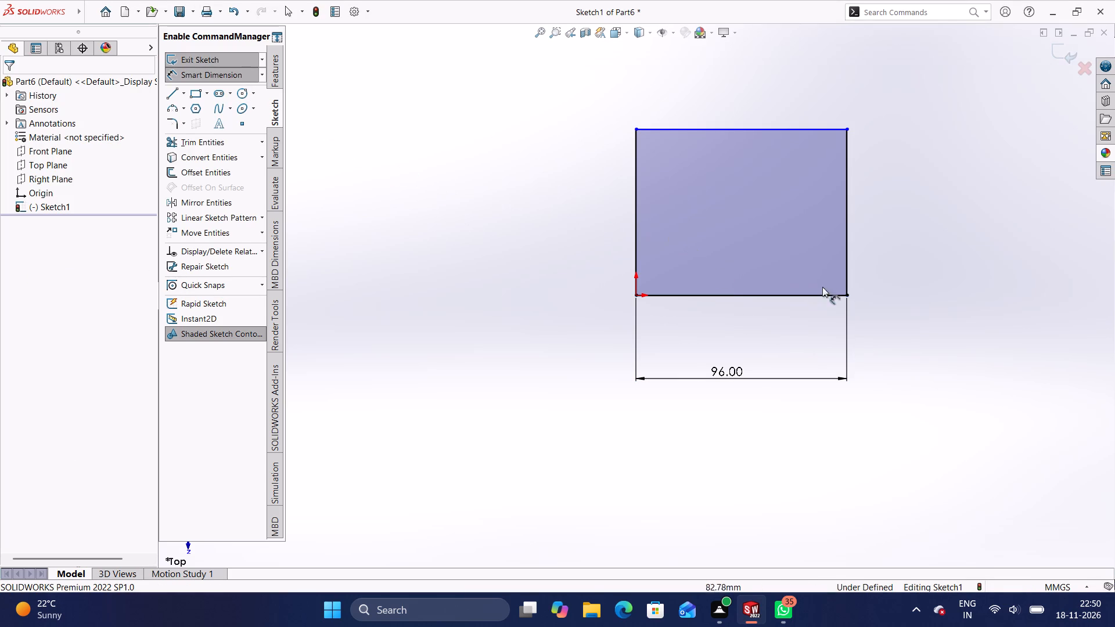
Dimension the rectangle's vertical edge opposite the origin to 64 mm.
{"action": "left_click", "coordinate": [846, 234]}
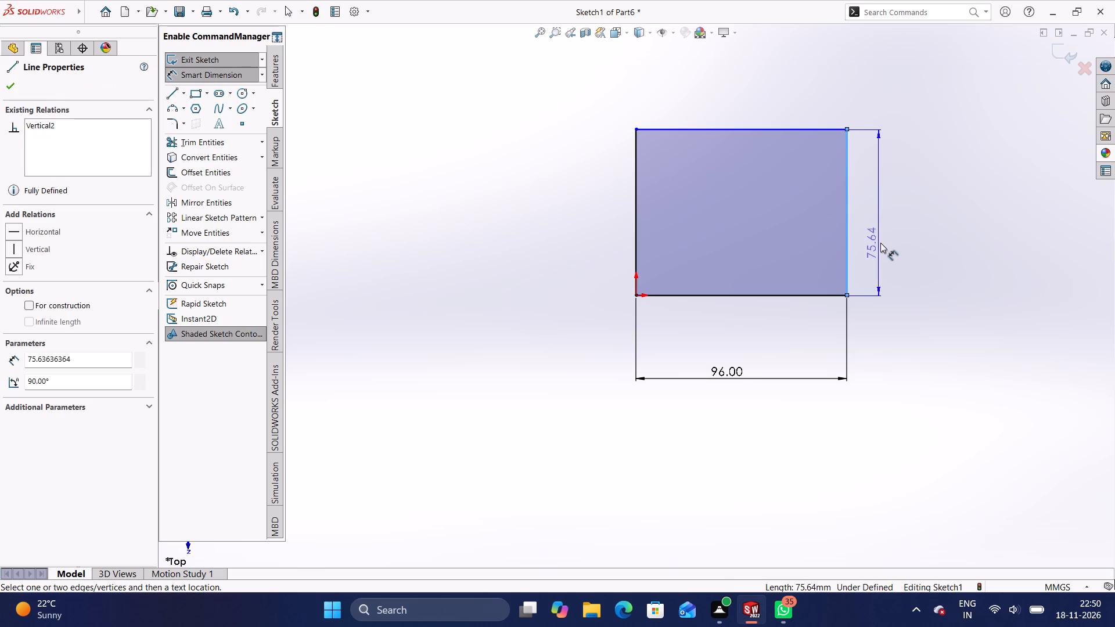
{"action": "left_click", "coordinate": [924, 230]}
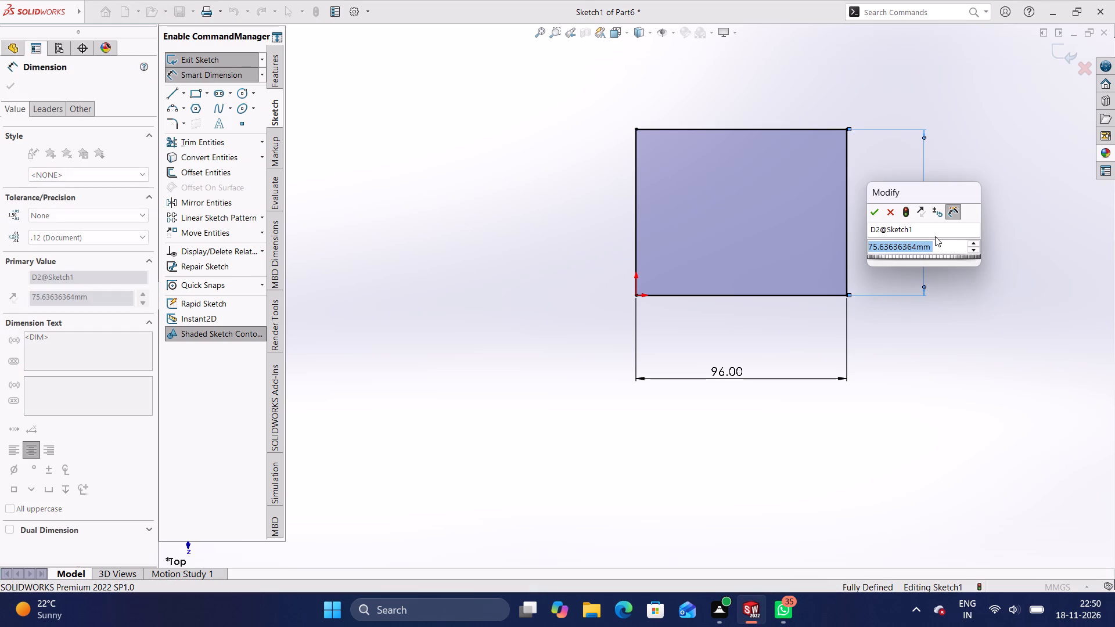
{"action": "key", "text": "BackSpace"}
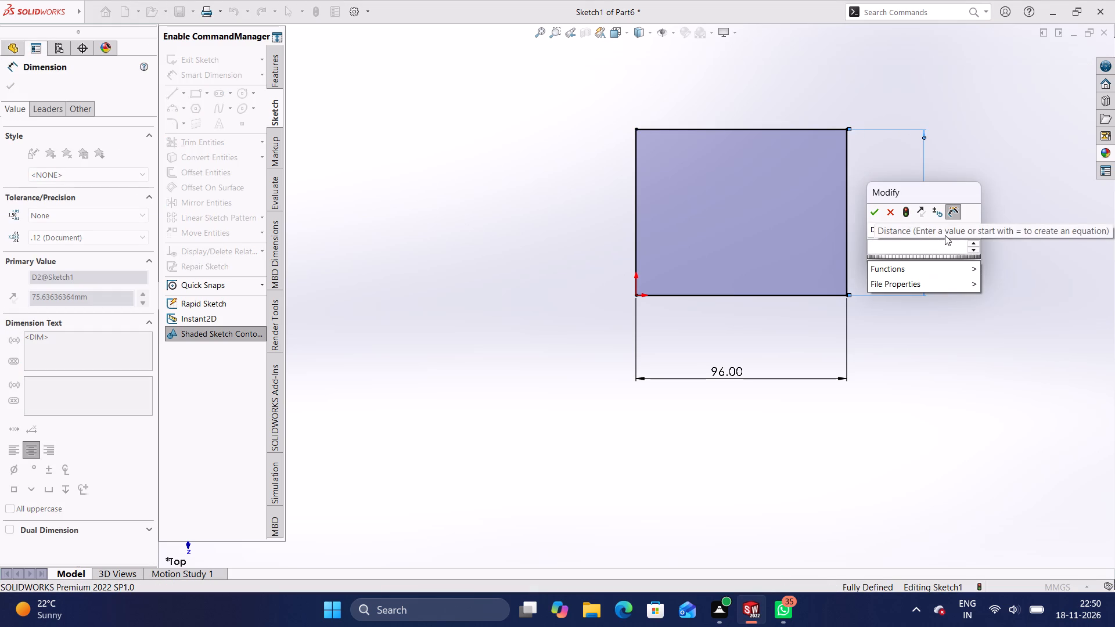
{"action": "type", "text": "64"}
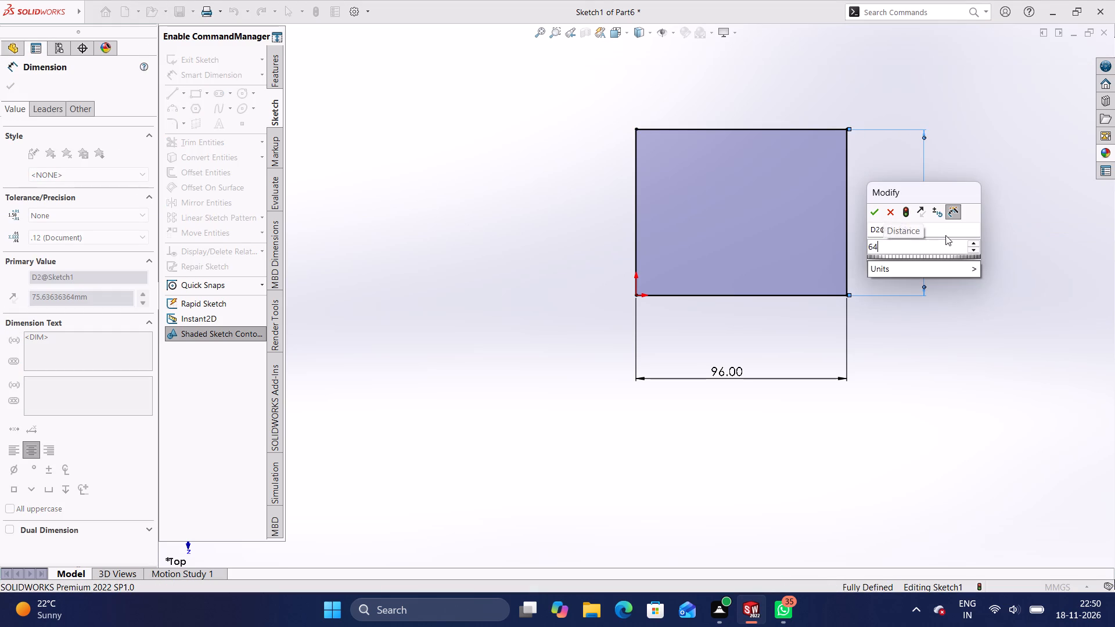
{"action": "key", "text": "Return"}
{"action": "left_click", "coordinate": [955, 253]}
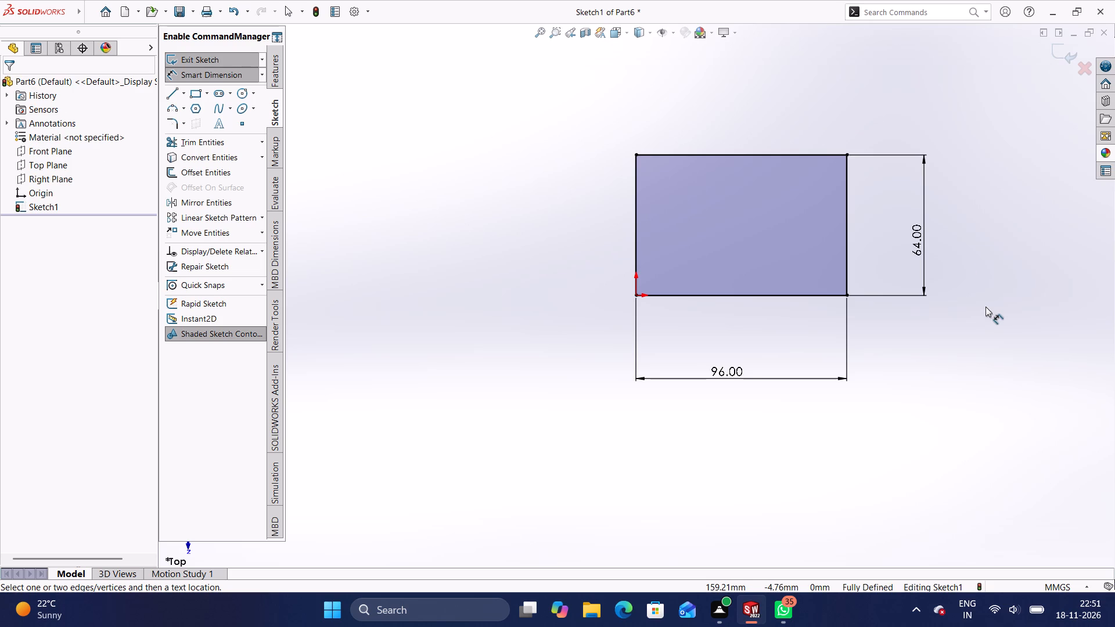
{"action": "left_click", "coordinate": [512, 316]}
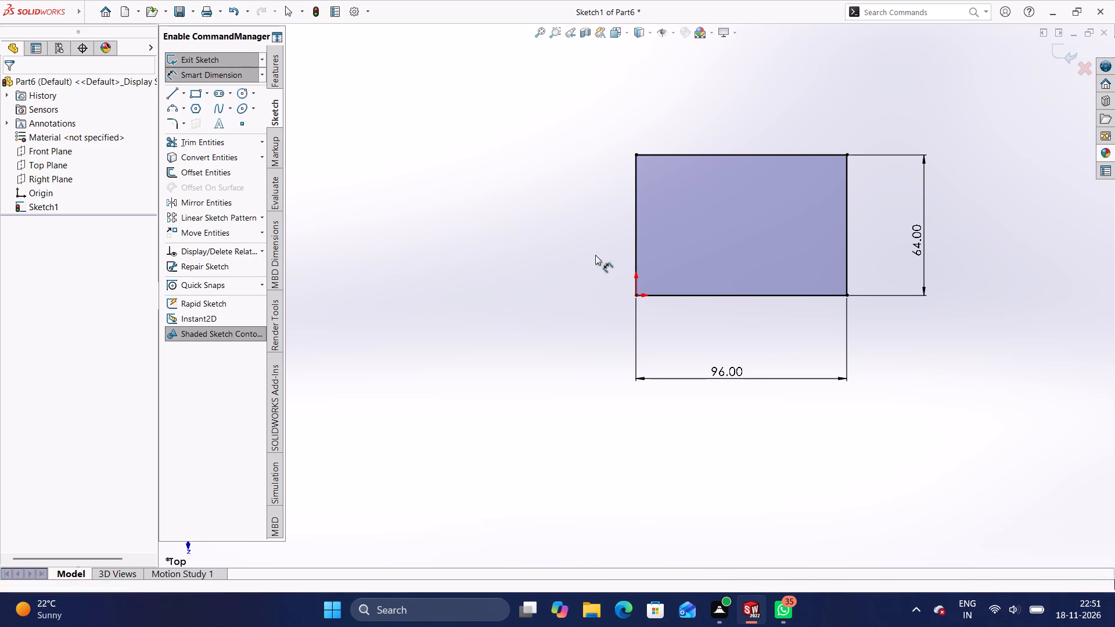
Extrude the rectangle as a boss with a Blind end condition and a depth of 16 mm.
{"action": "left_click", "coordinate": [274, 73]}
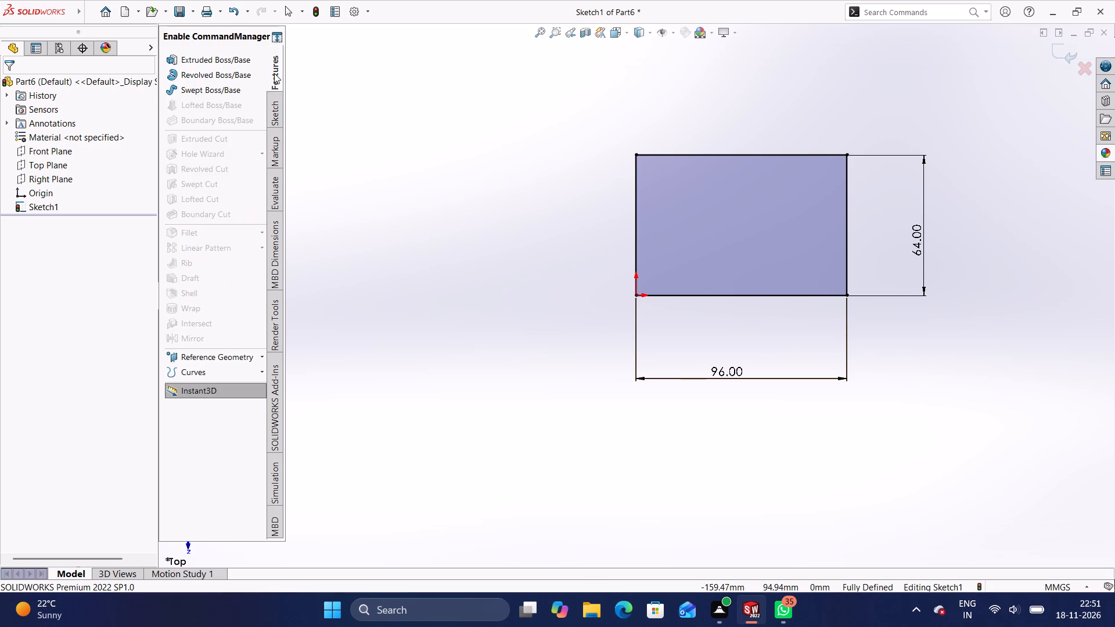
{"action": "left_click", "coordinate": [235, 62]}
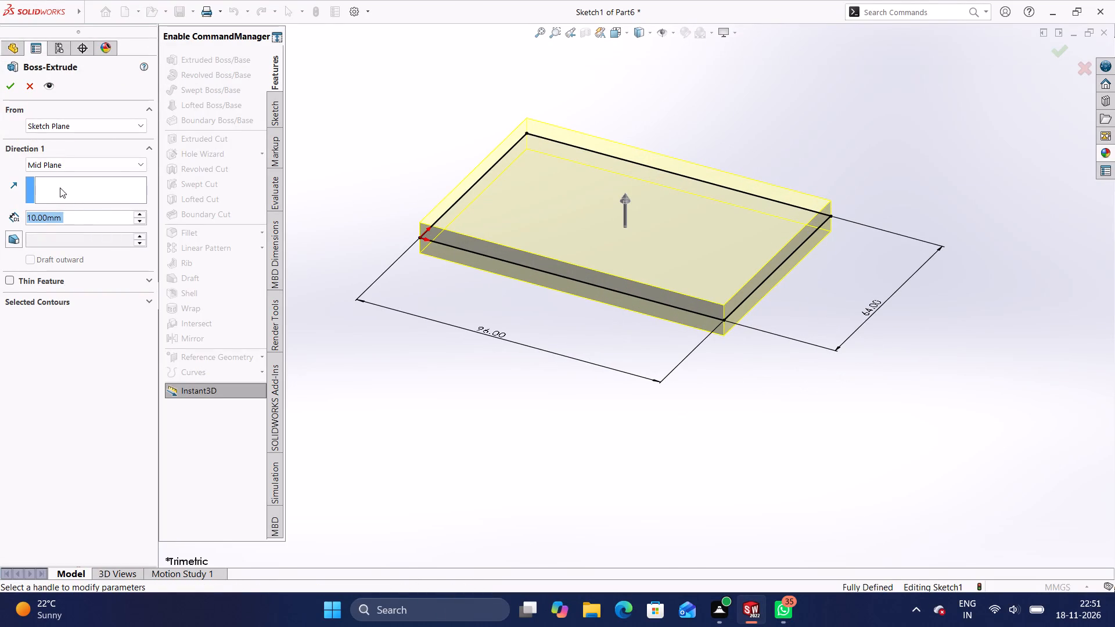
{"action": "left_click", "coordinate": [69, 217]}
{"action": "key", "text": "BackSpace"}
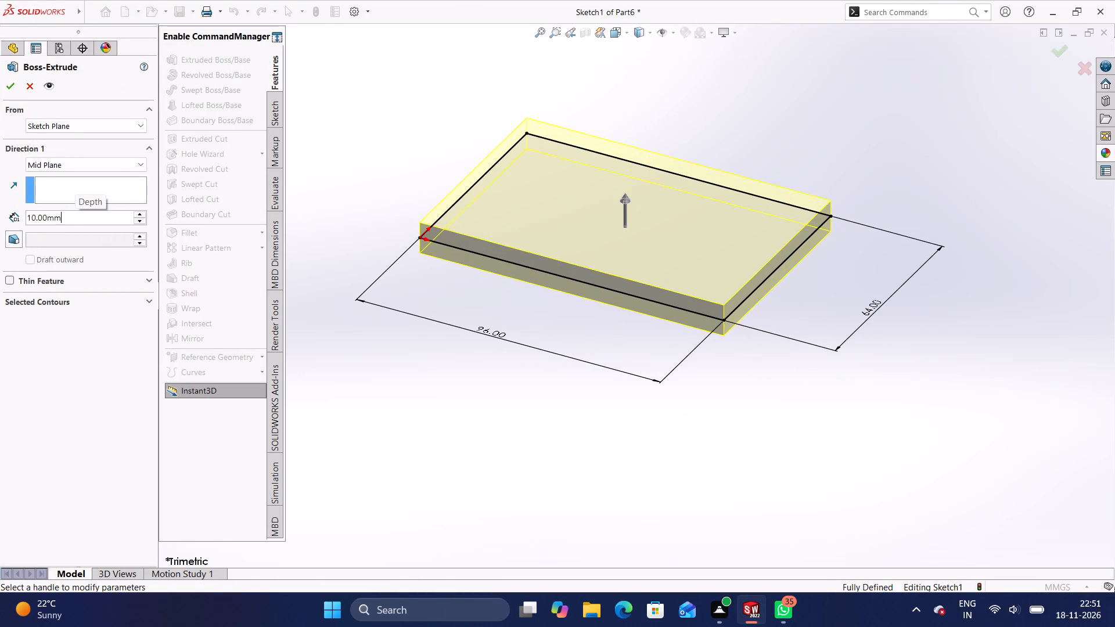
{"action": "key", "text": "BackSpace"}
{"action": "key", "text": "BackSpace"}
{"action": "key", "text": "BackSpace"}
{"action": "key", "text": "BackSpace"}
{"action": "key", "text": "BackSpace"}
{"action": "key", "text": "BackSpace"}
{"action": "key", "text": "BackSpace"}
{"action": "key", "text": "BackSpace"}
{"action": "key", "text": "BackSpace"}
{"action": "key", "text": "BackSpace"}
{"action": "key", "text": "BackSpace"}
{"action": "key", "text": "BackSpace"}
{"action": "key", "text": "BackSpace"}
{"action": "key", "text": "BackSpace"}
{"action": "key", "text": "BackSpace"}
{"action": "key", "text": "BackSpace"}
{"action": "key", "text": "BackSpace"}
{"action": "key", "text": "BackSpace"}
{"action": "key", "text": "BackSpace"}
{"action": "key", "text": "BackSpace"}
{"action": "key", "text": "BackSpace"}
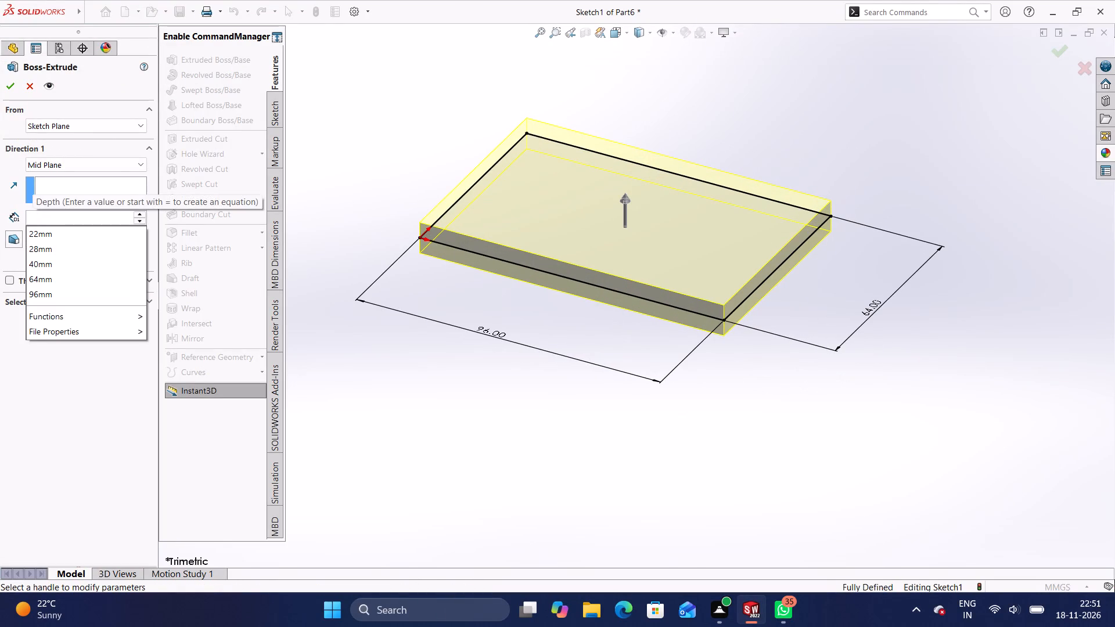
{"action": "type", "text": "16"}
{"action": "key", "text": "Return"}
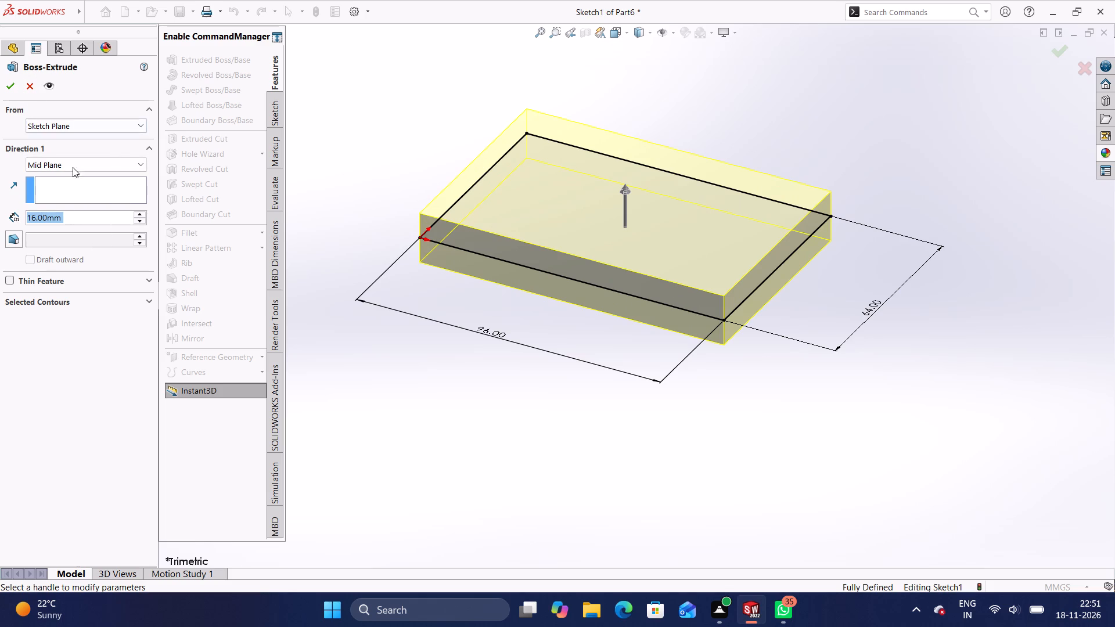
{"action": "left_click", "coordinate": [117, 165]}
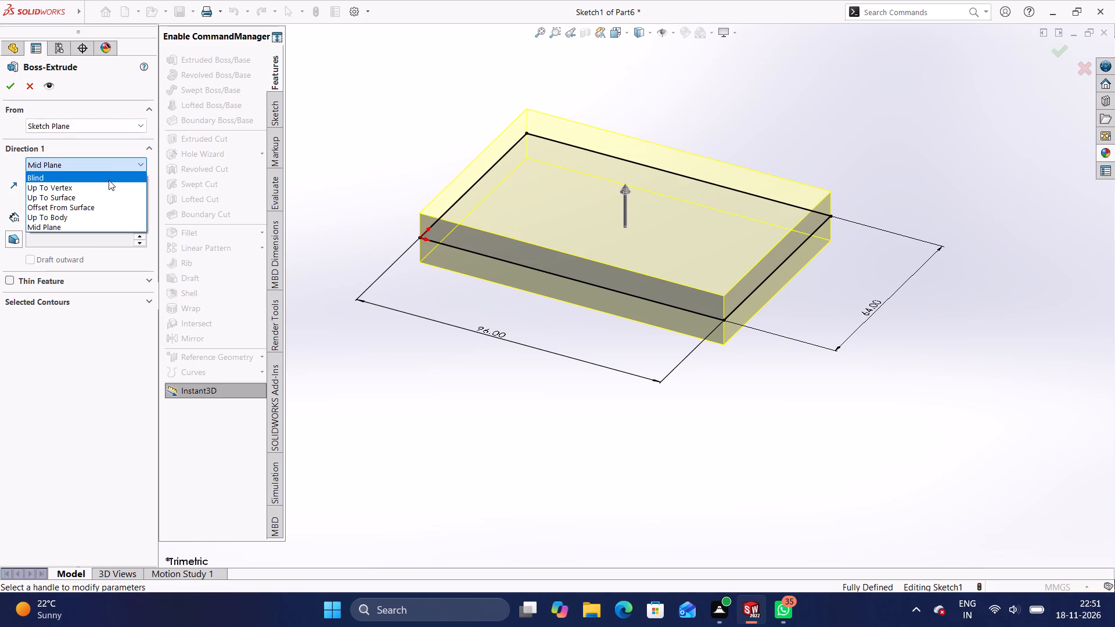
{"action": "left_click", "coordinate": [109, 180]}
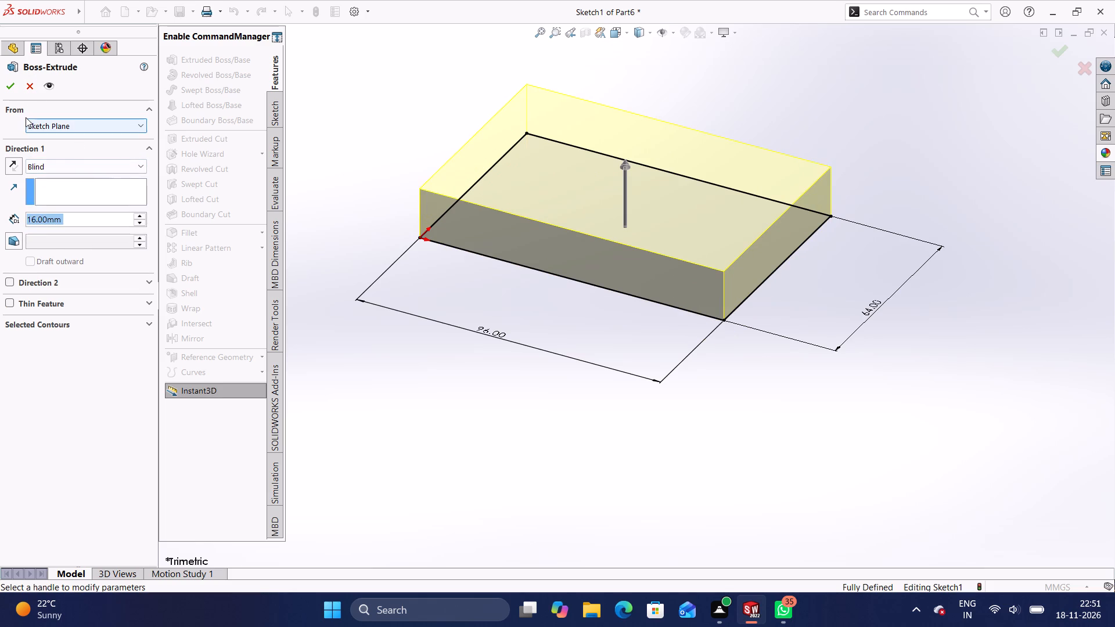
{"action": "left_click", "coordinate": [11, 90]}
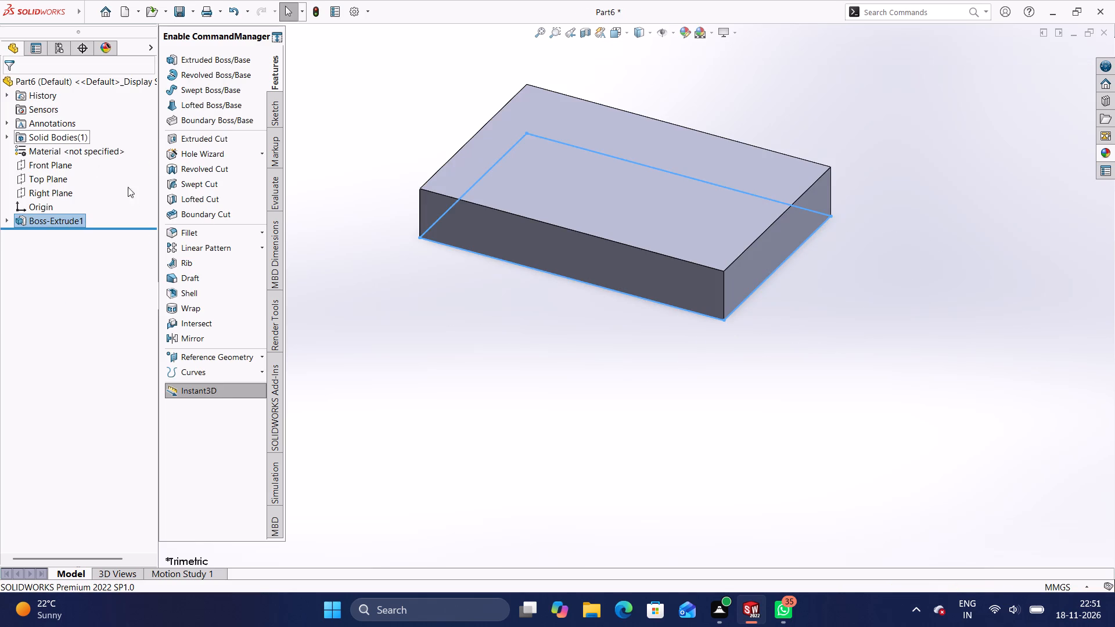
{"action": "left_click", "coordinate": [440, 415]}
Sketch a horizontal straight slot on the block's top face, starting on its 64 mm edge, about 19 mm between centers and 7.4 mm wide.
{"action": "left_click", "coordinate": [643, 201]}
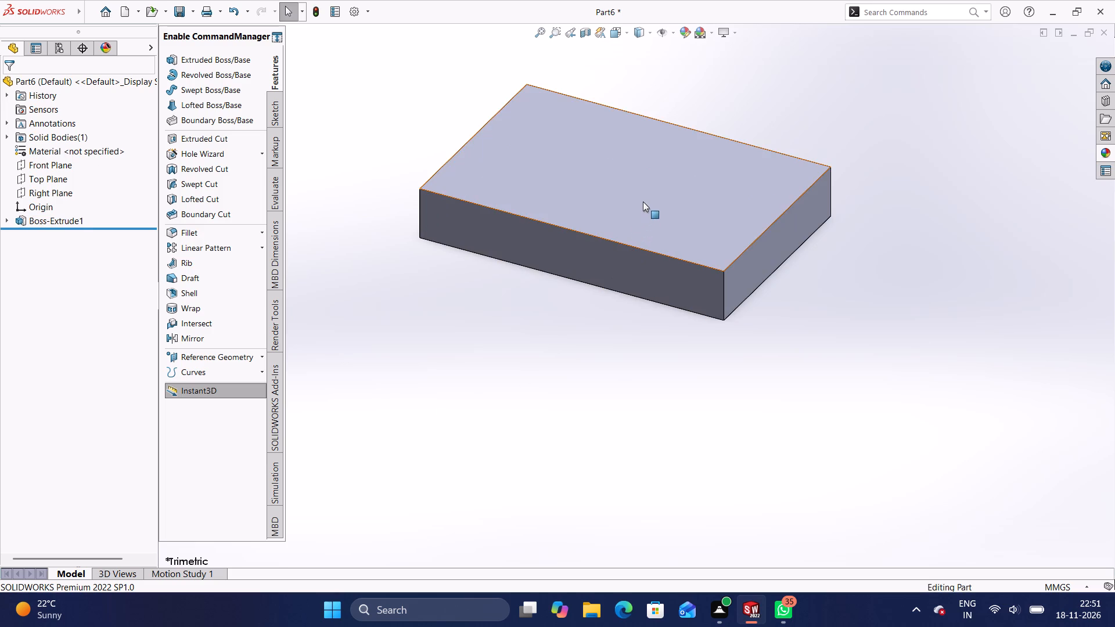
{"action": "left_click", "coordinate": [697, 164]}
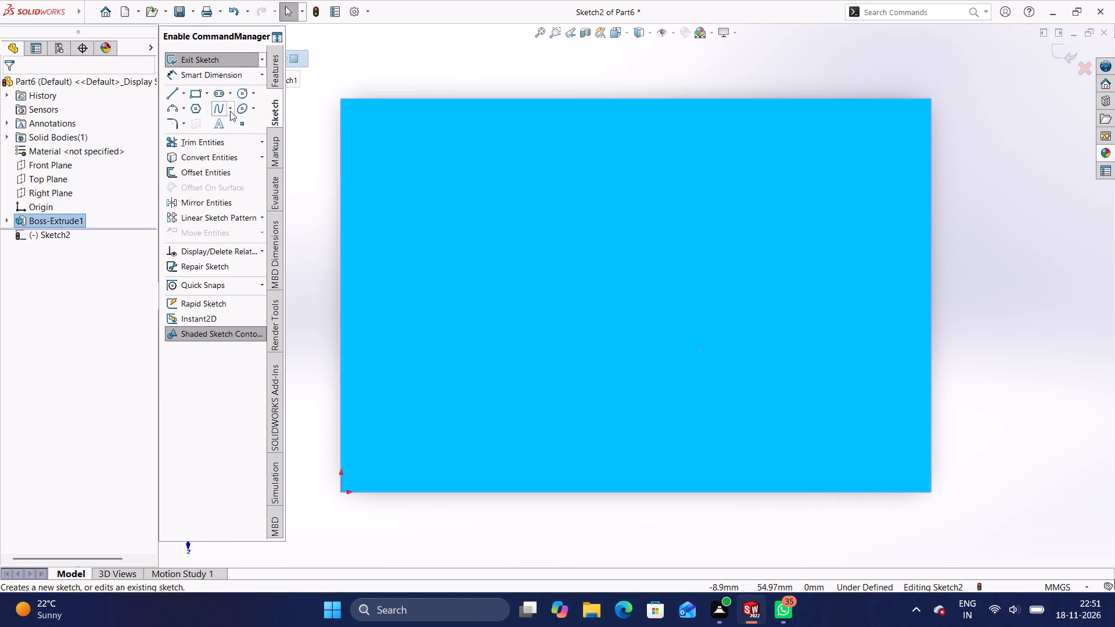
{"action": "left_click", "coordinate": [220, 92]}
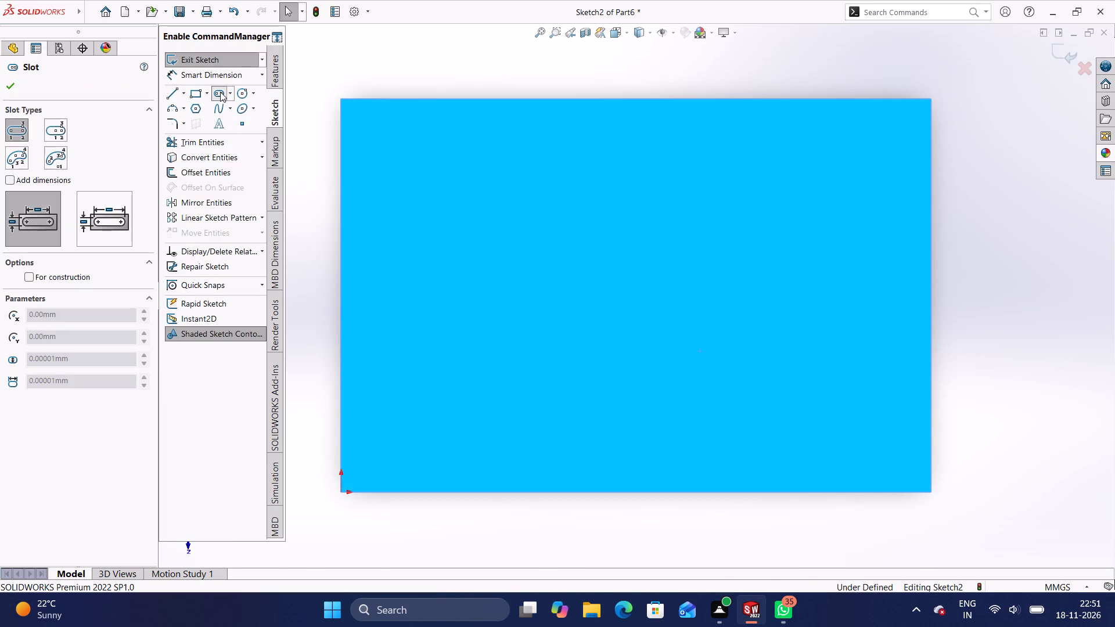
{"action": "left_click", "coordinate": [930, 384]}
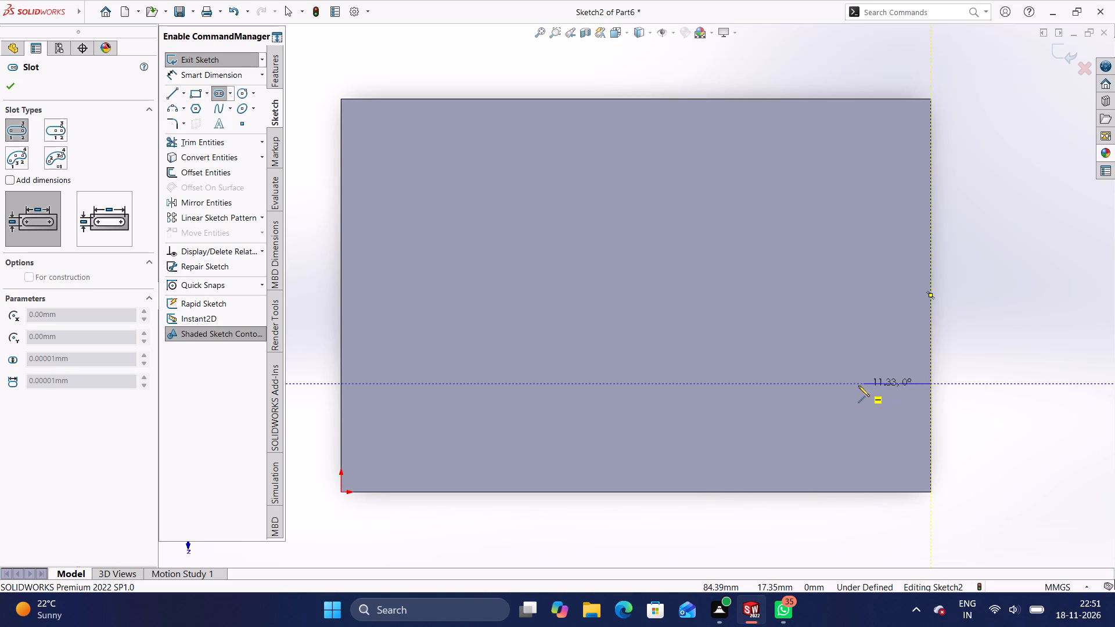
{"action": "left_click", "coordinate": [812, 385]}
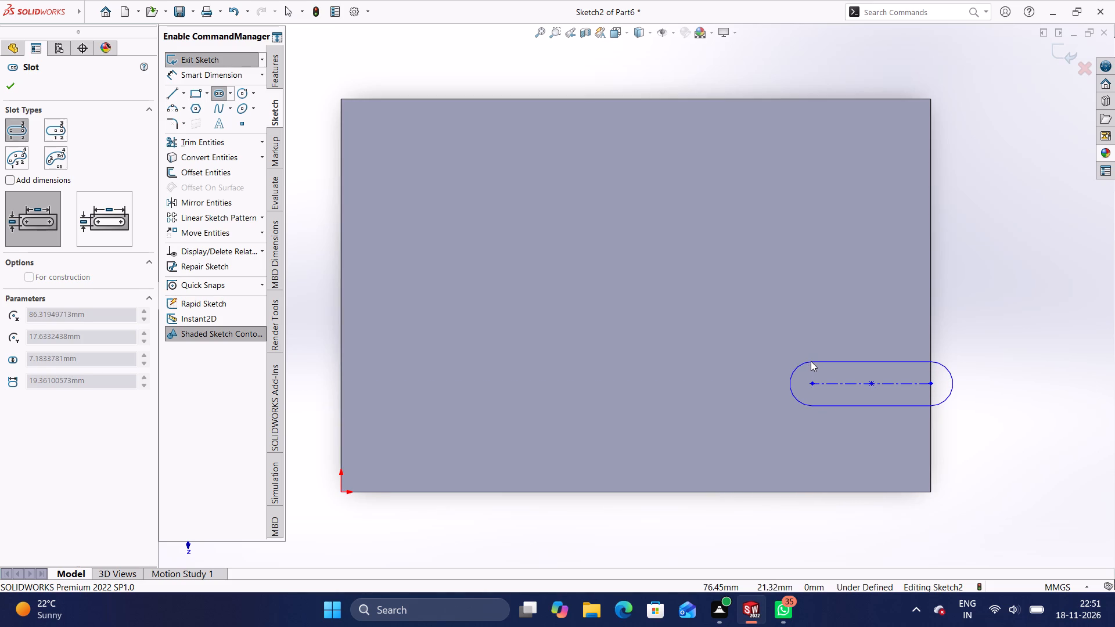
{"action": "left_click", "coordinate": [811, 361]}
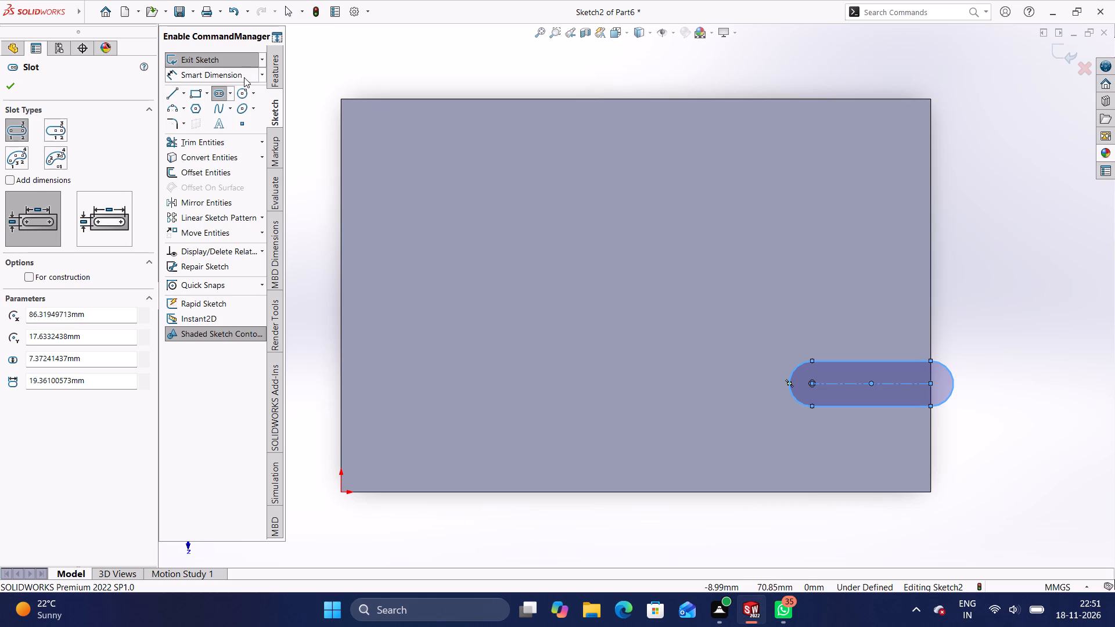
Dimension the slot's centerline length to 20 mm.
{"action": "left_click", "coordinate": [240, 77]}
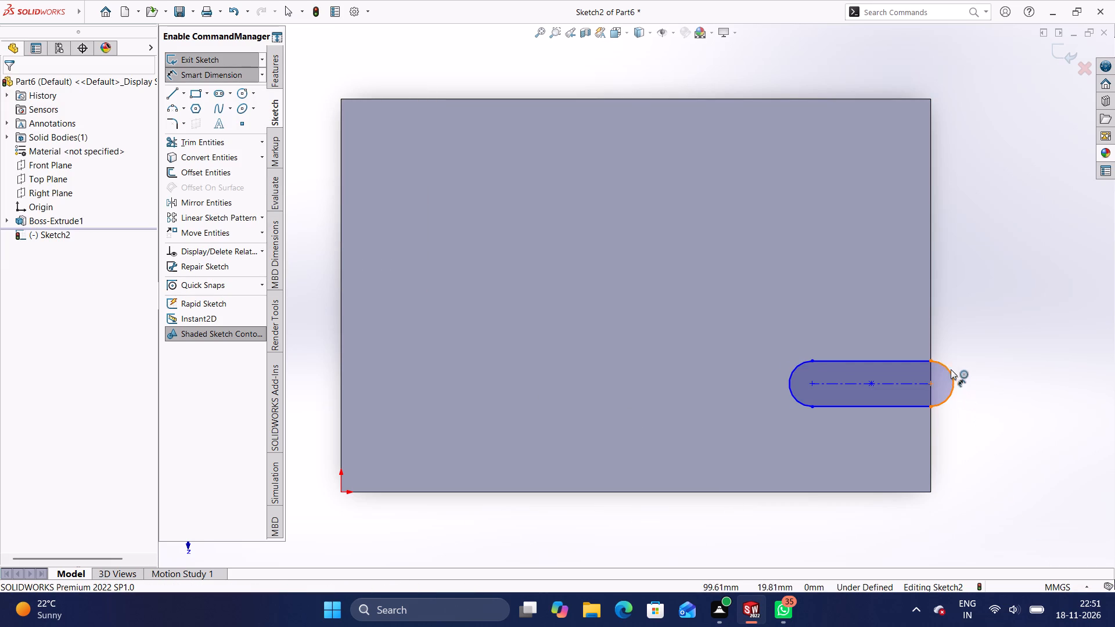
{"action": "left_click", "coordinate": [903, 381]}
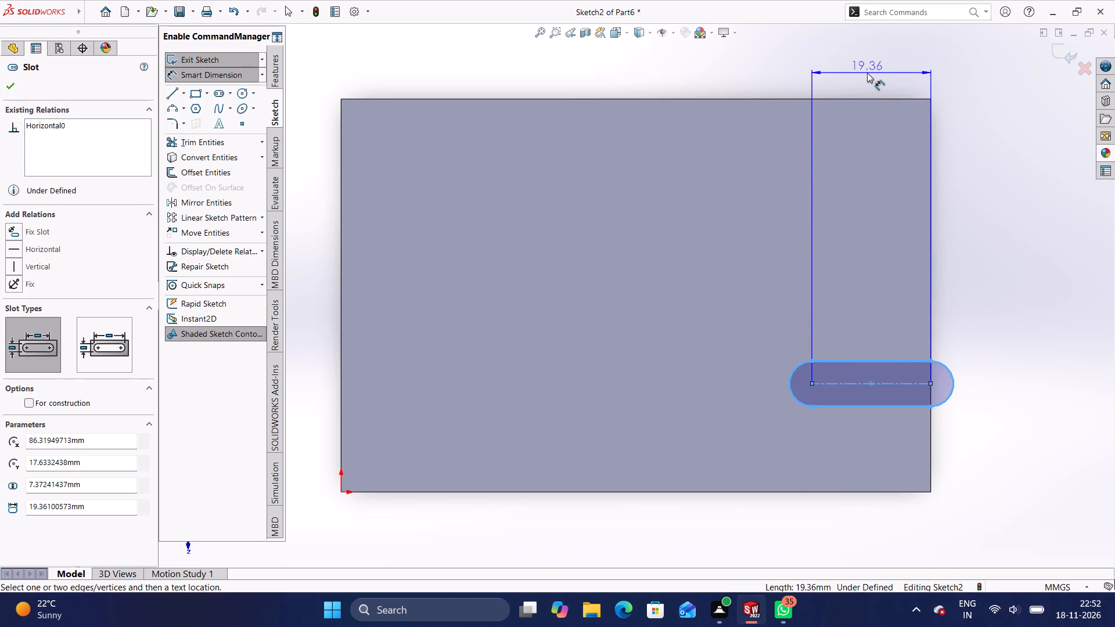
{"action": "left_click", "coordinate": [867, 73]}
{"action": "key", "text": "BackSpace"}
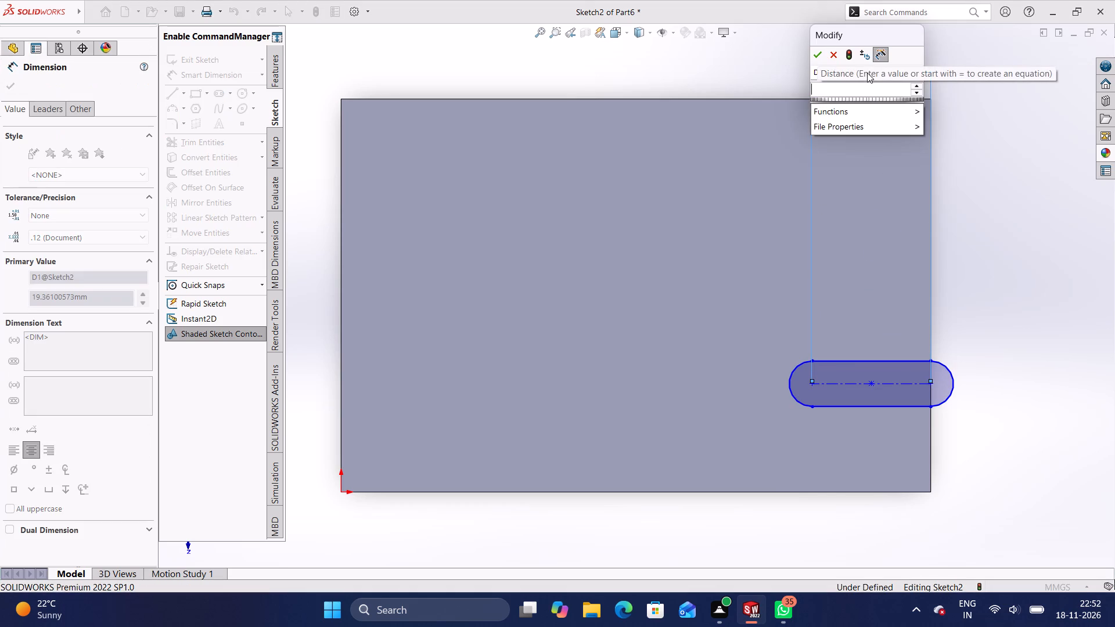
{"action": "type", "text": "20"}
{"action": "key", "text": "Return"}
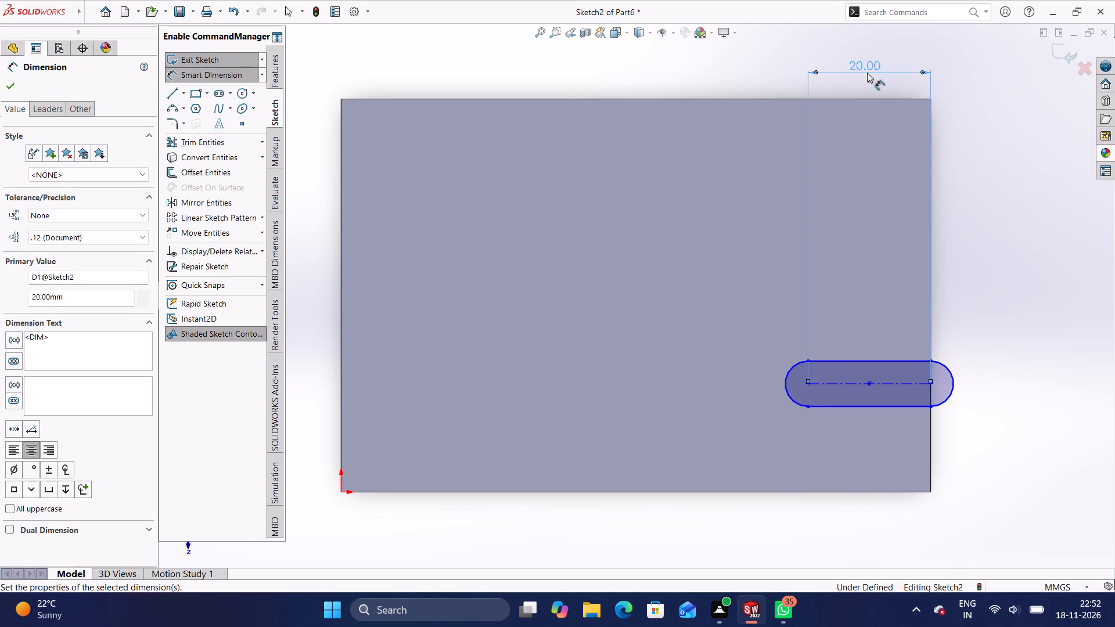
{"action": "left_click", "coordinate": [883, 81]}
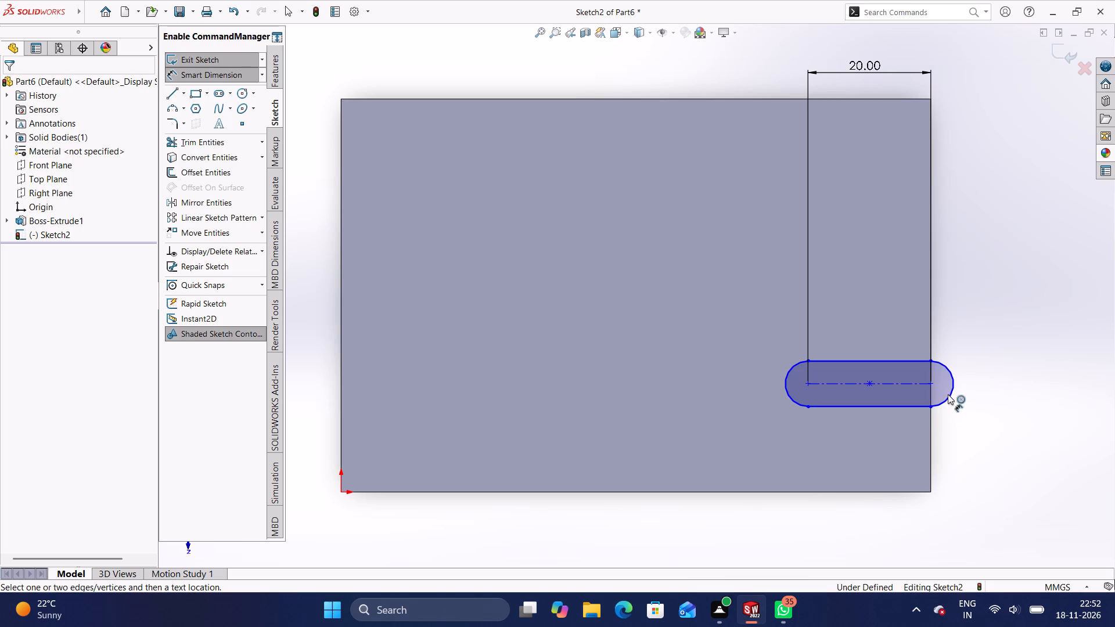
Dimension the radius of the slot's end arc on the block's 64 mm edge to 8 mm.
{"action": "left_click", "coordinate": [950, 372]}
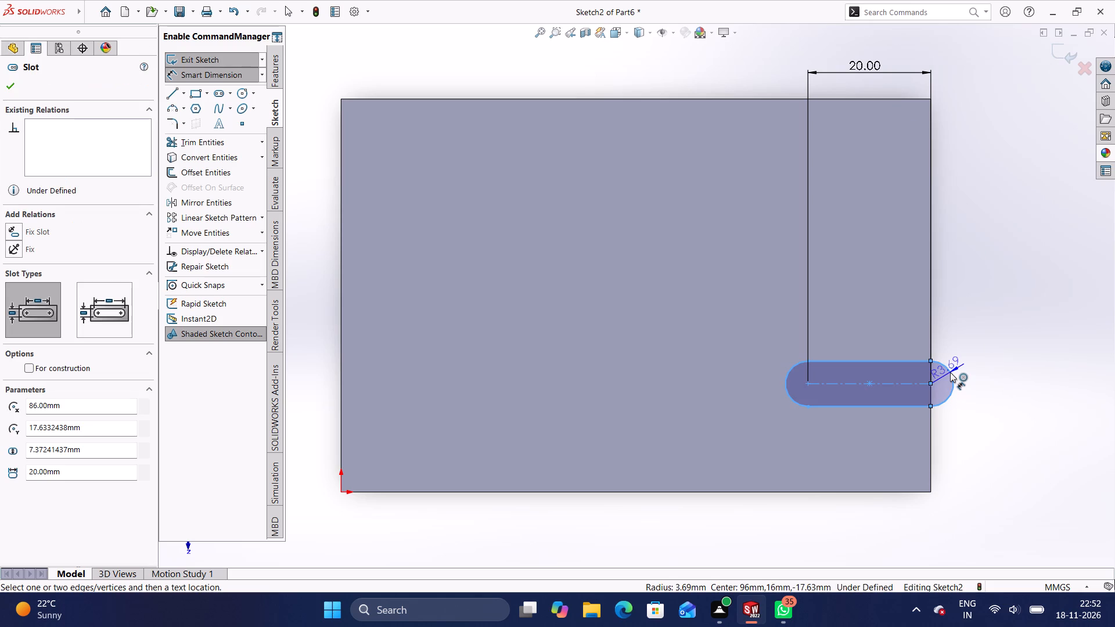
{"action": "left_click", "coordinate": [993, 338]}
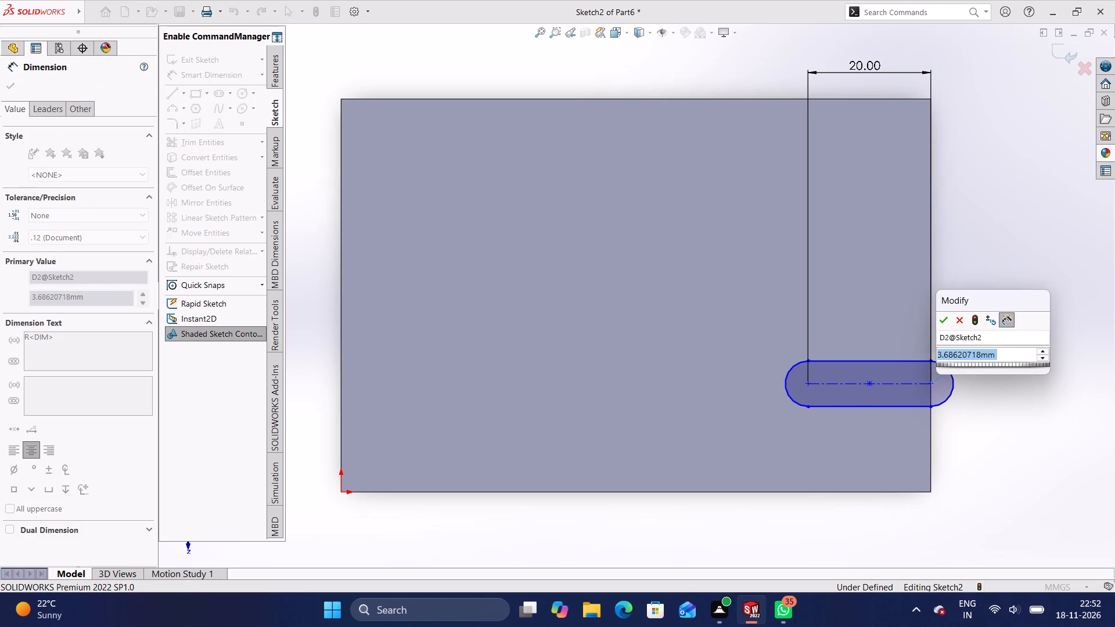
{"action": "key", "text": "BackSpace"}
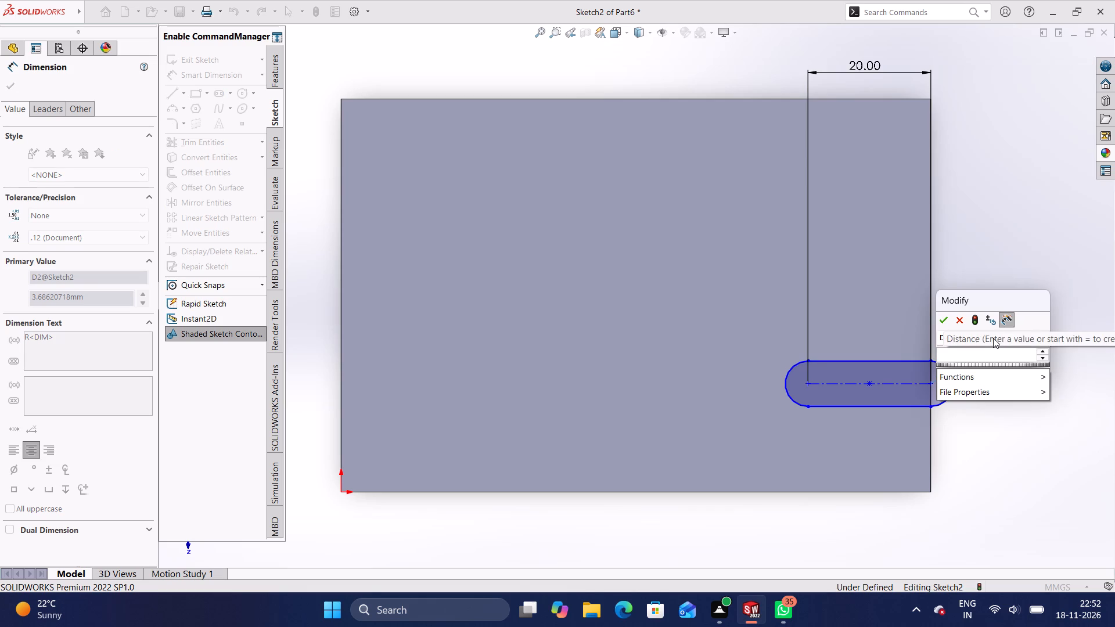
{"action": "key", "text": "8"}
{"action": "key", "text": "Return"}
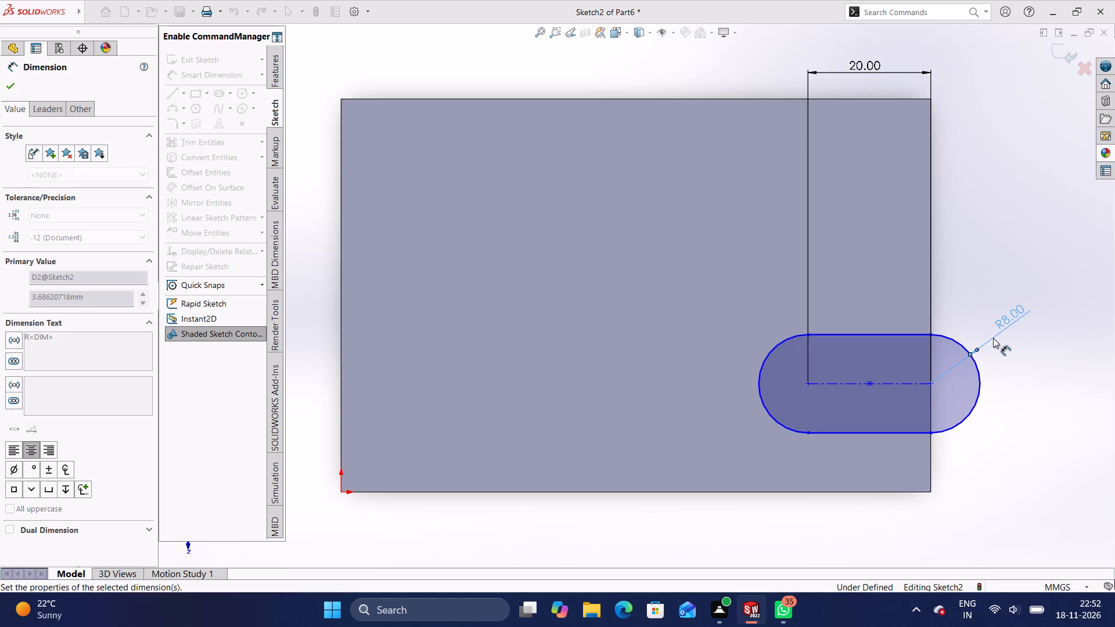
{"action": "left_click", "coordinate": [1005, 361]}
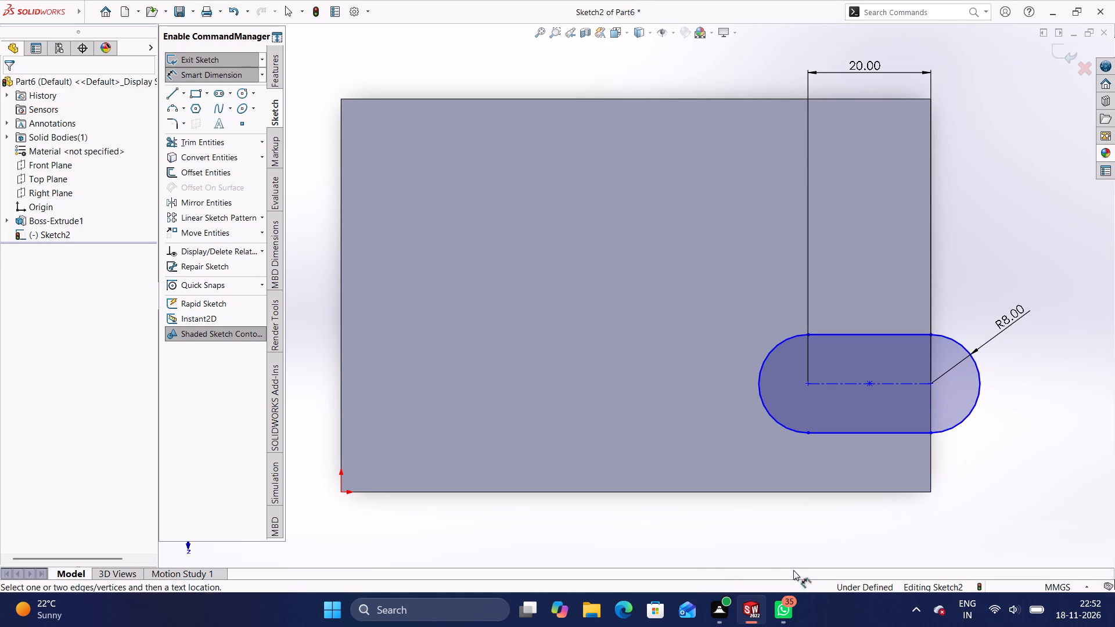
Dimension the distance between the slot's lower straight side and the block's 96 mm edge through the origin to 16 mm.
{"action": "left_click", "coordinate": [238, 77]}
{"action": "left_click", "coordinate": [238, 77]}
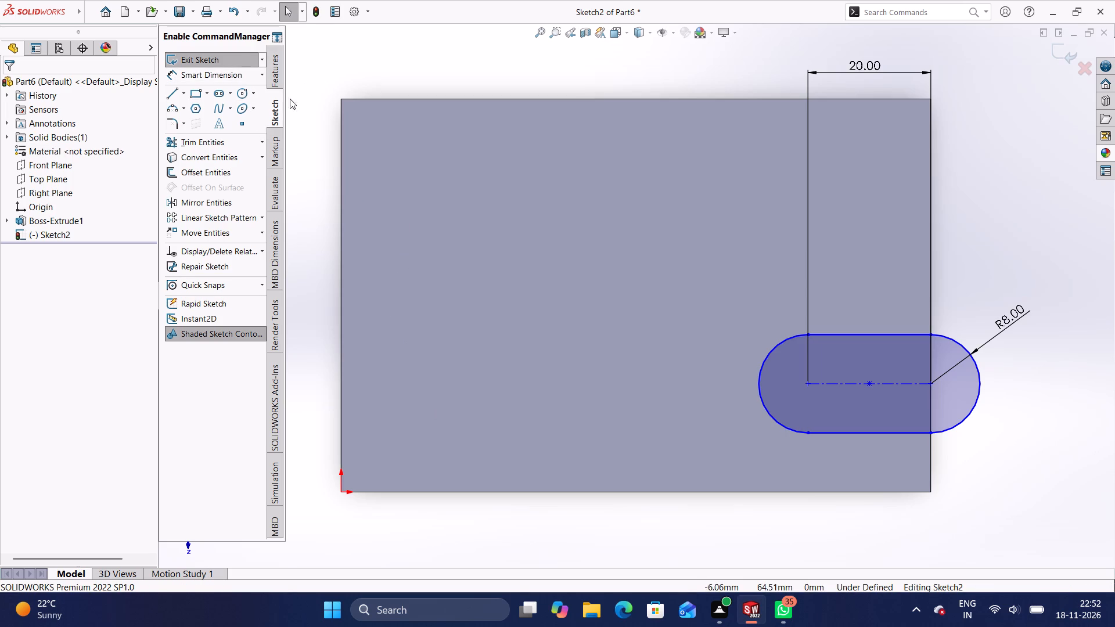
{"action": "left_click", "coordinate": [250, 76]}
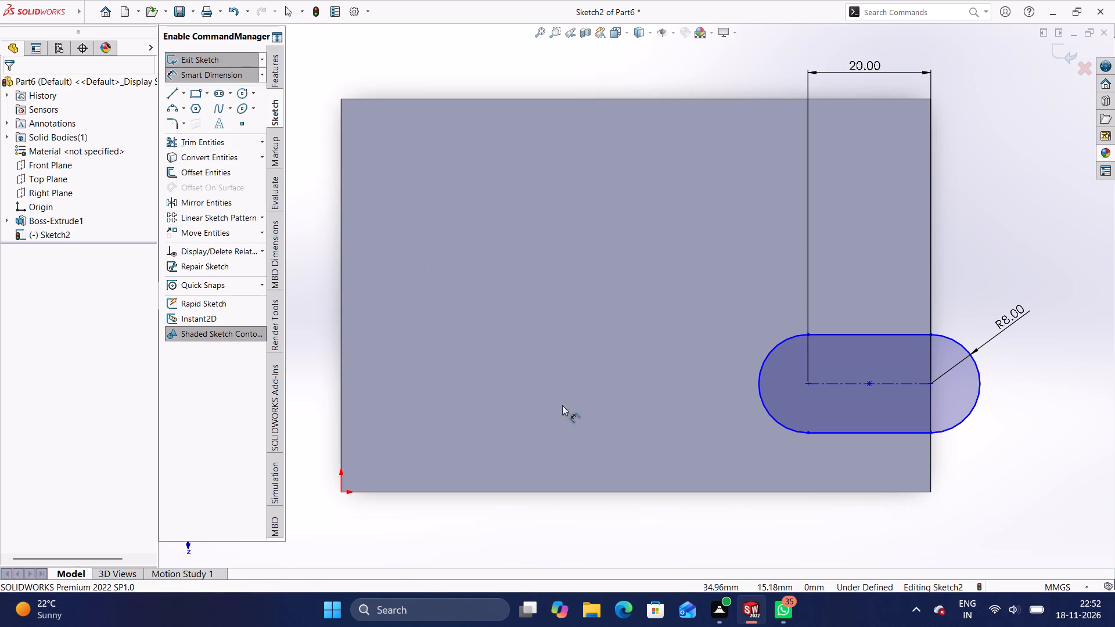
{"action": "left_click", "coordinate": [882, 433]}
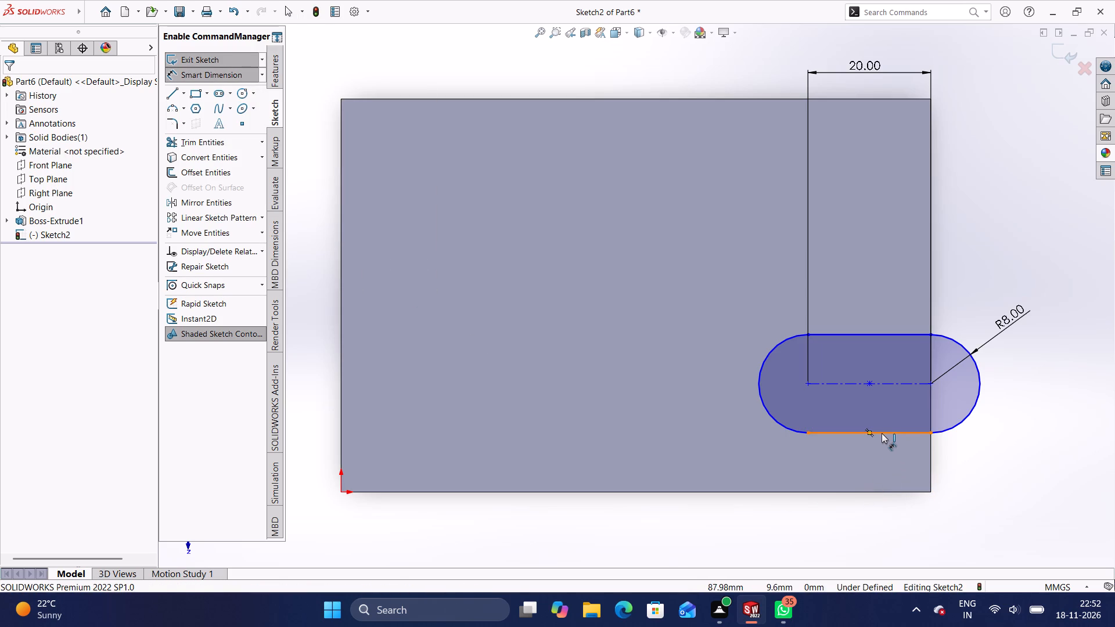
{"action": "left_click", "coordinate": [873, 491]}
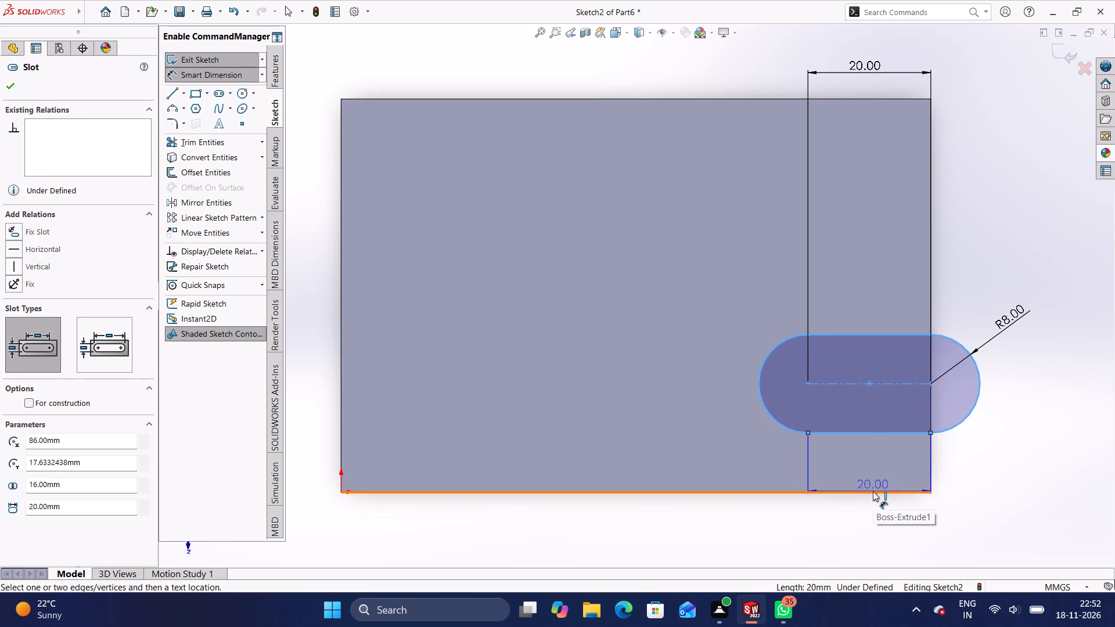
{"action": "left_click", "coordinate": [1031, 441]}
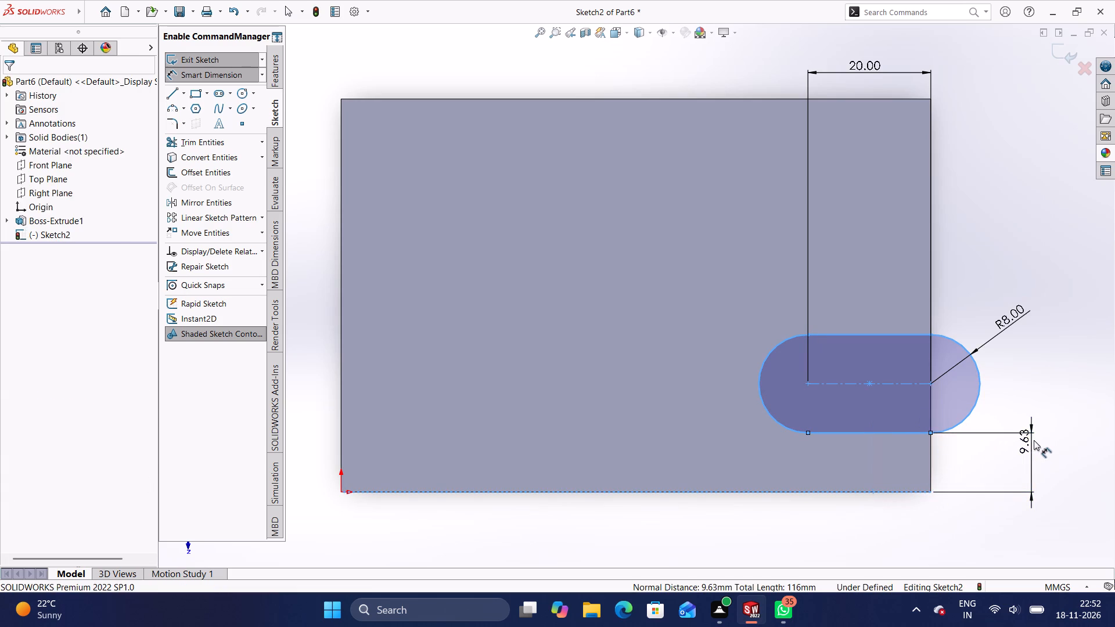
{"action": "type", "text": "16"}
{"action": "key", "text": "Return"}
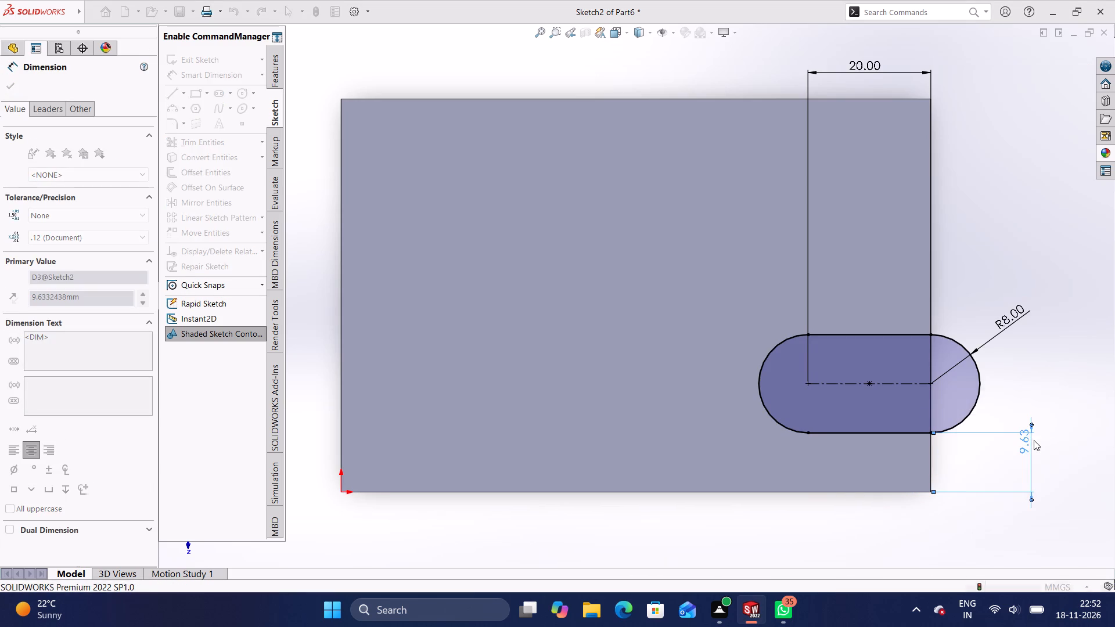
{"action": "left_click", "coordinate": [1034, 440]}
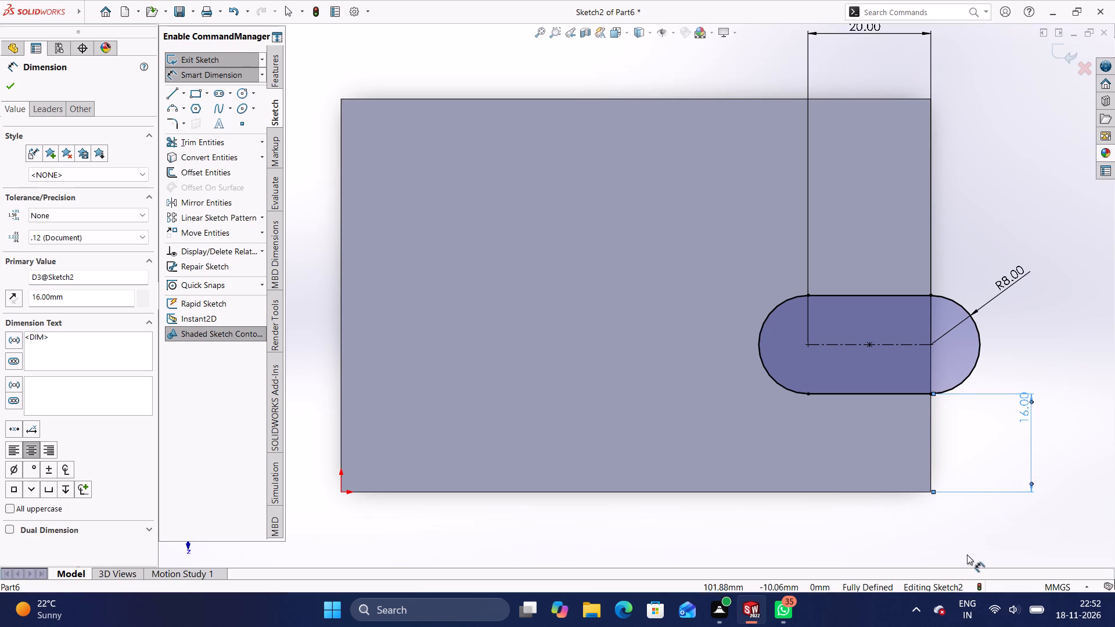
Cut the slot sketch down into the block with a Blind Extruded Cut 16 mm deep.
{"action": "scroll", "coordinate": [799, 550], "scroll_direction": "up", "scroll_amount": 3}
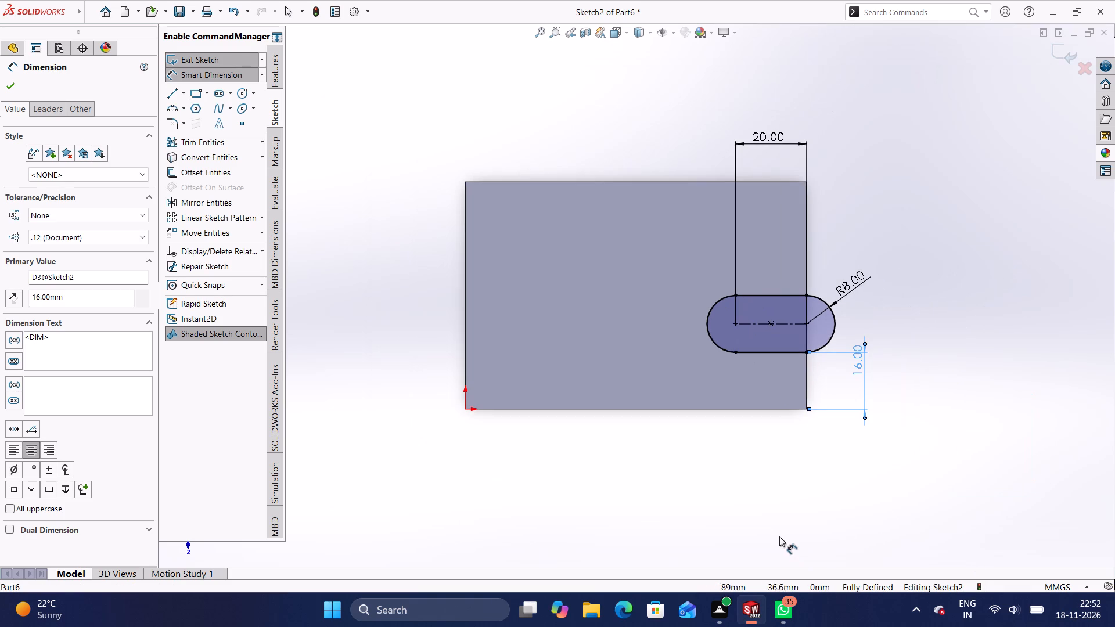
{"action": "middle_click_drag", "start_coordinate": [778, 535], "coordinate": [786, 445]}
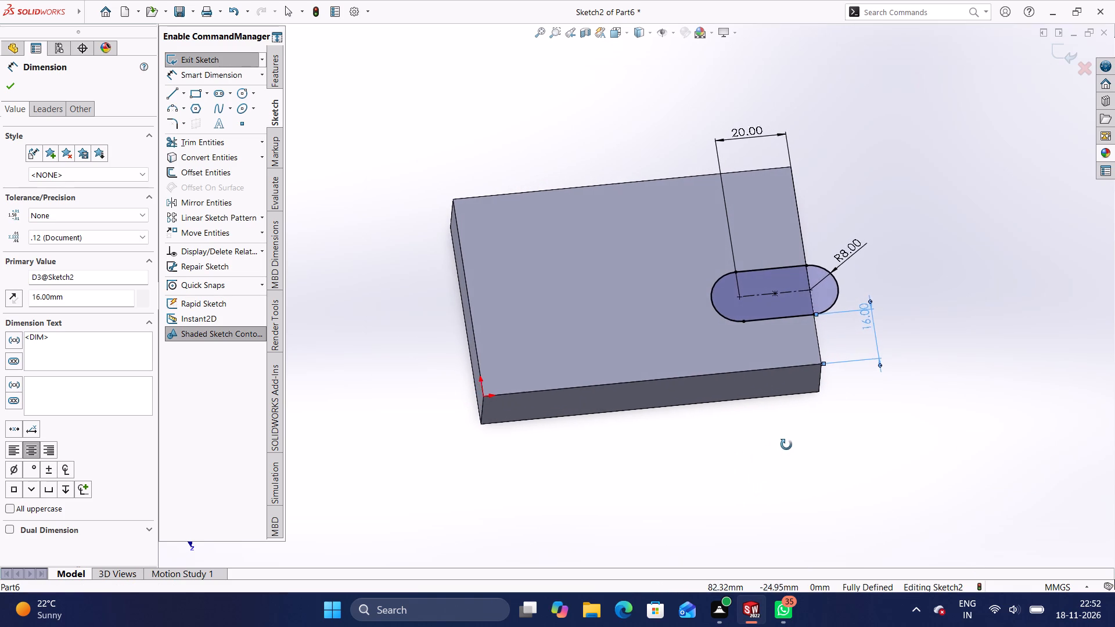
{"action": "middle_click_drag", "start_coordinate": [786, 445], "coordinate": [787, 444]}
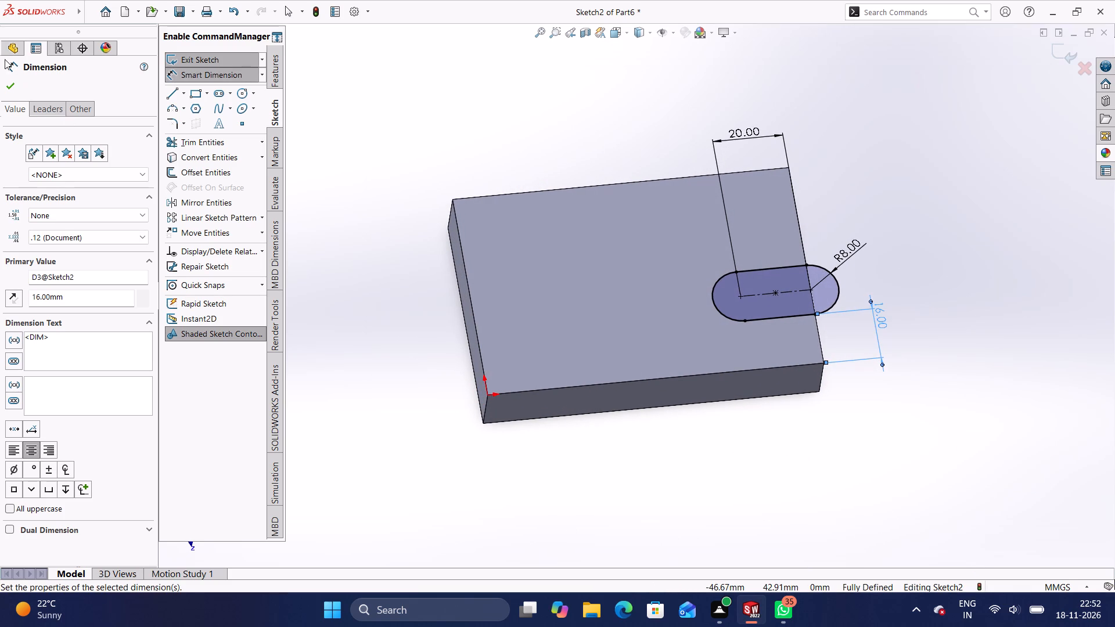
{"action": "left_click", "coordinate": [9, 81]}
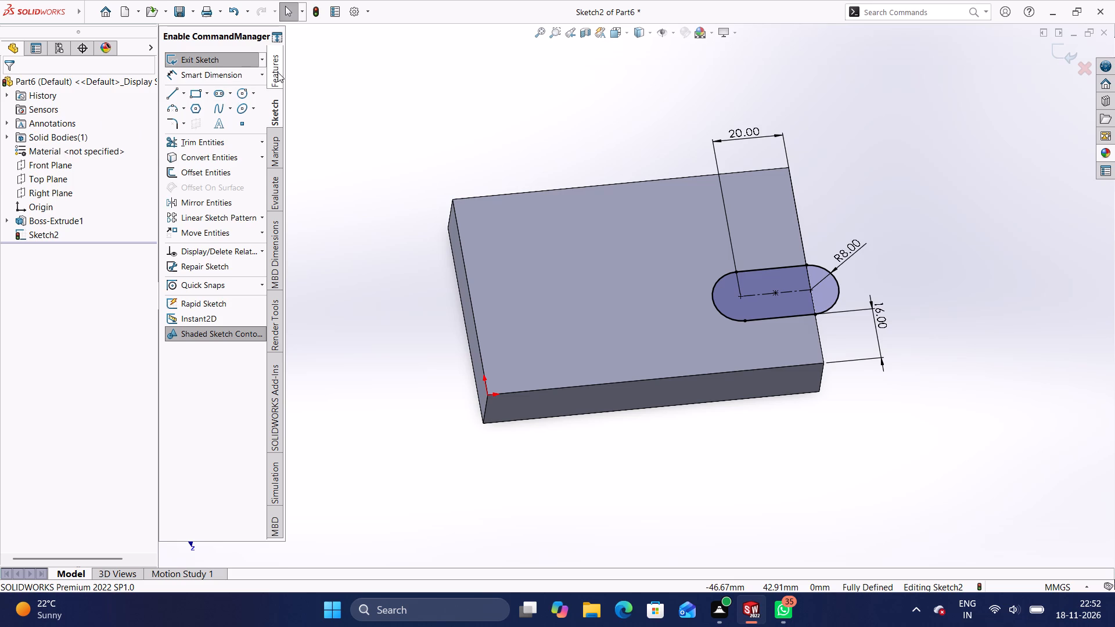
{"action": "left_click", "coordinate": [278, 72]}
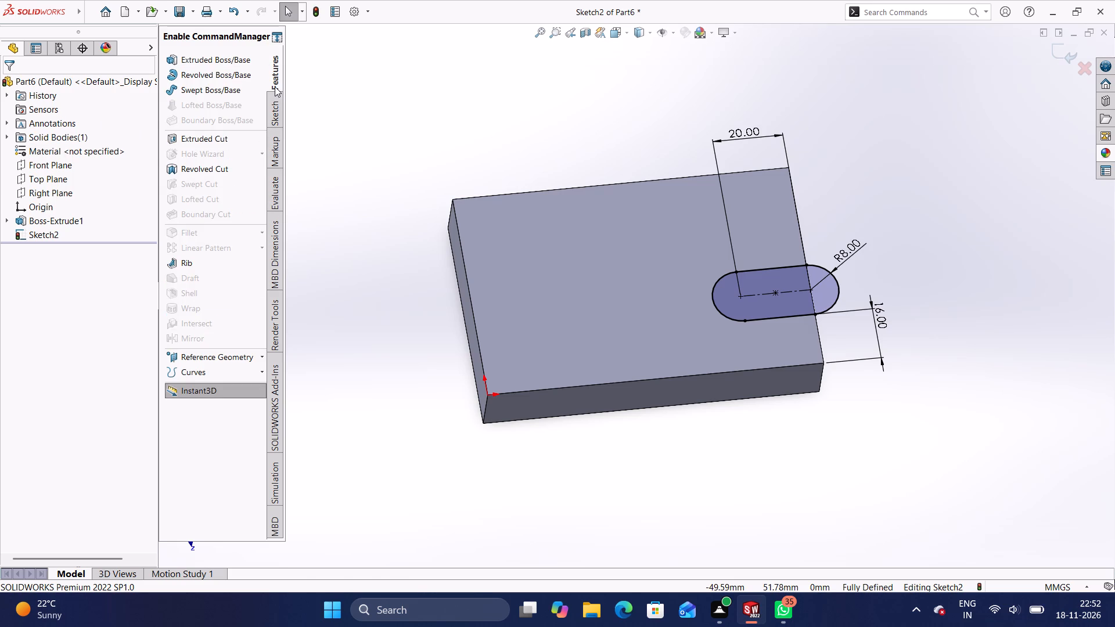
{"action": "left_click", "coordinate": [207, 142]}
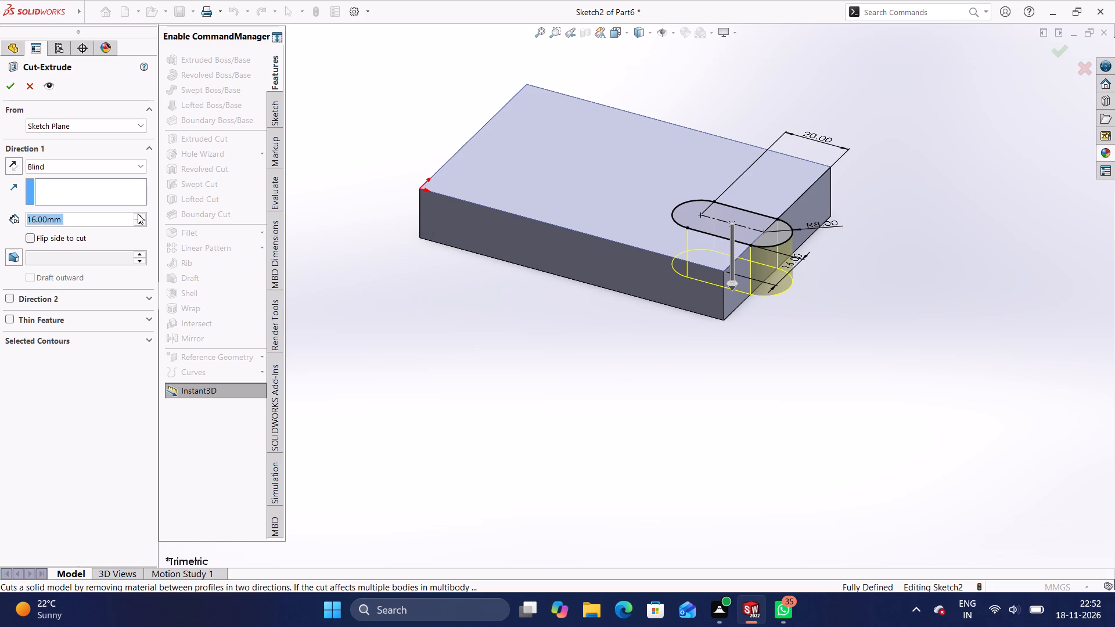
{"action": "left_click", "coordinate": [10, 164]}
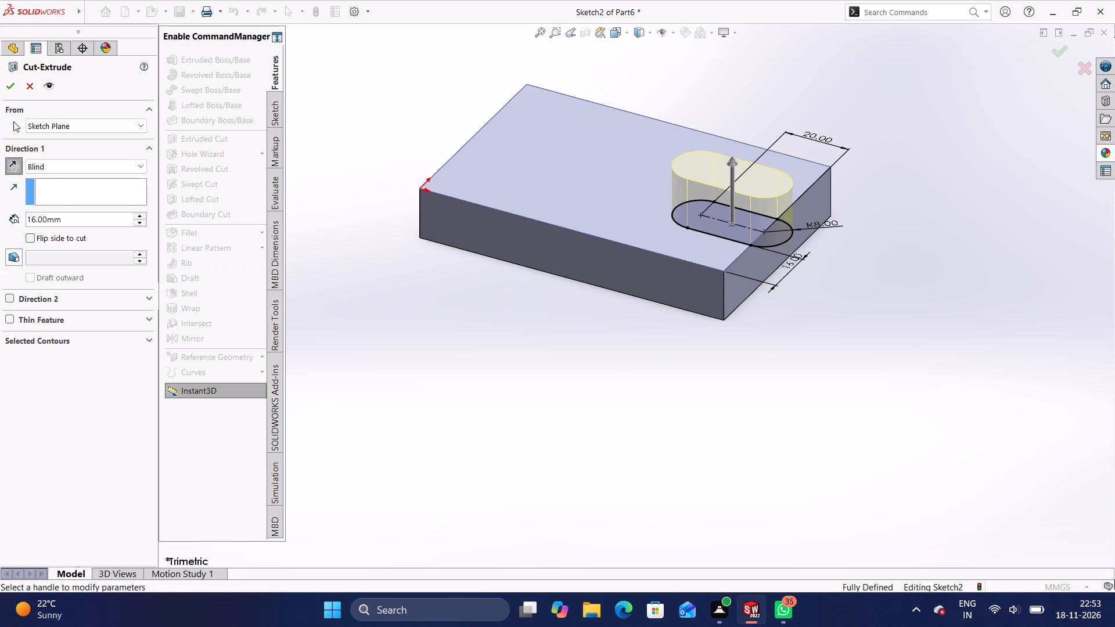
{"action": "left_click", "coordinate": [13, 88]}
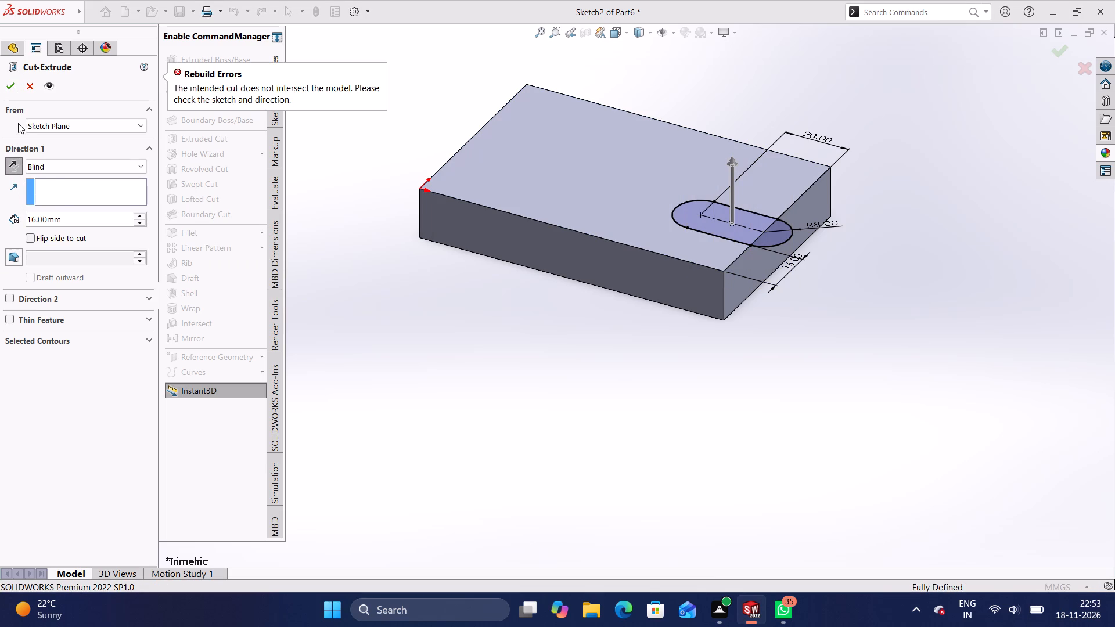
{"action": "left_click", "coordinate": [10, 169]}
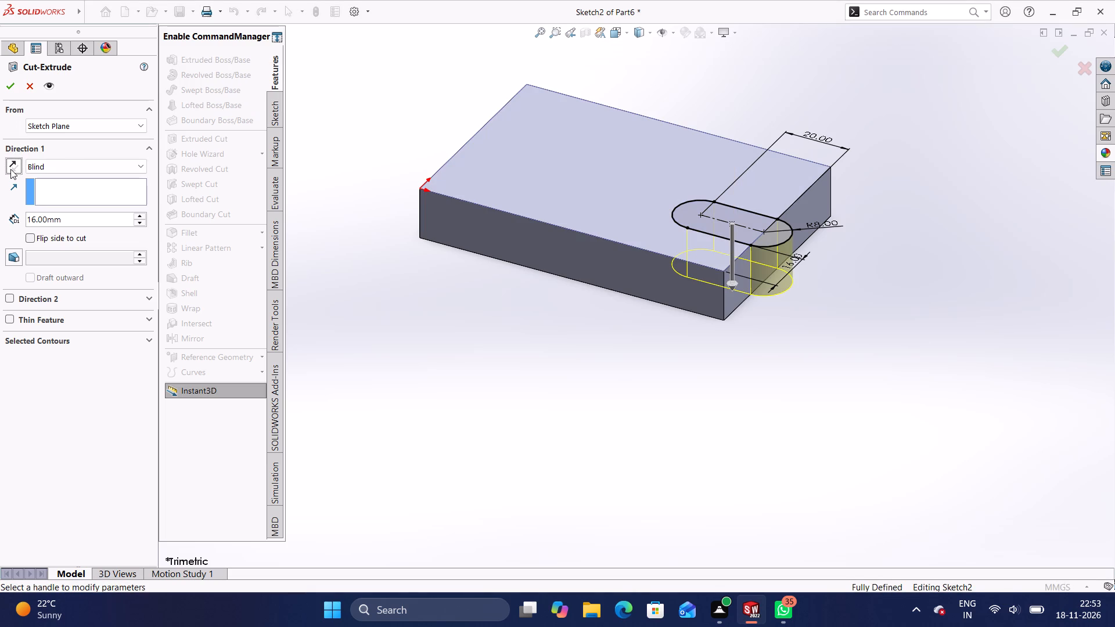
{"action": "left_click", "coordinate": [11, 95]}
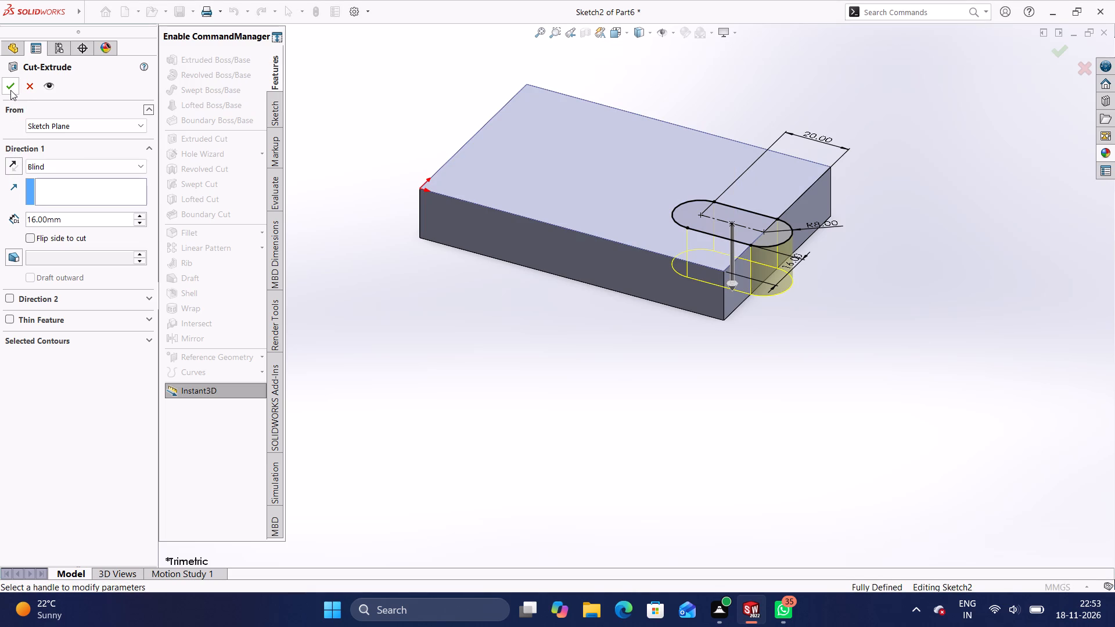
{"action": "left_click", "coordinate": [10, 88]}
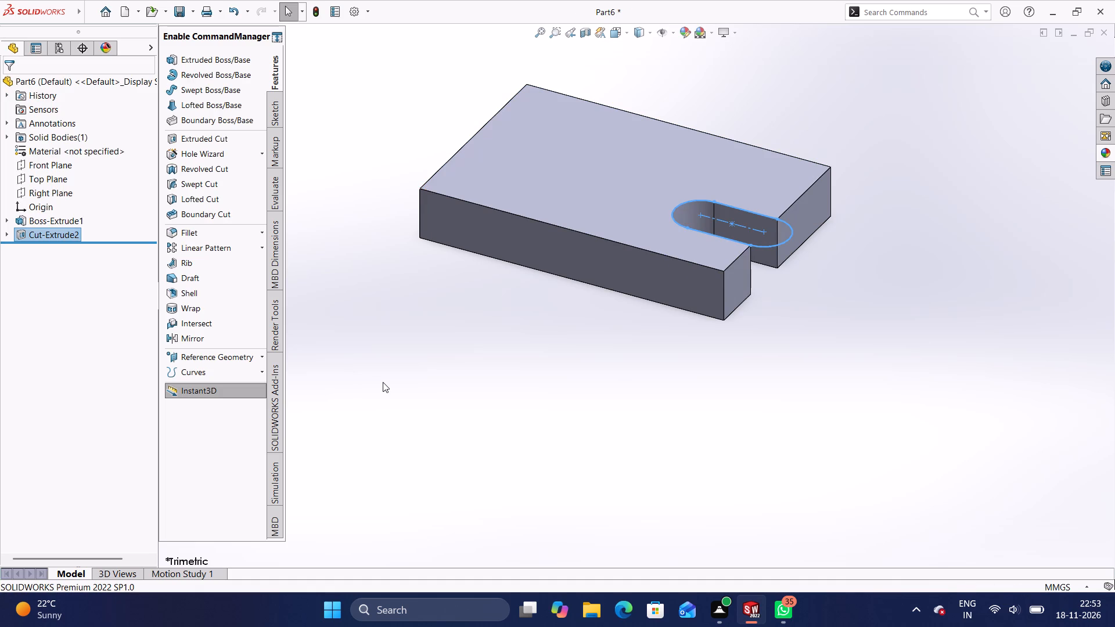
{"action": "left_click", "coordinate": [383, 382]}
Sketch a corner rectangle about 48 × 52 mm on the end face opposite the slot, starting at the bottom corner away from the origin.
{"action": "middle_click_drag", "start_coordinate": [336, 339], "coordinate": [427, 397]}
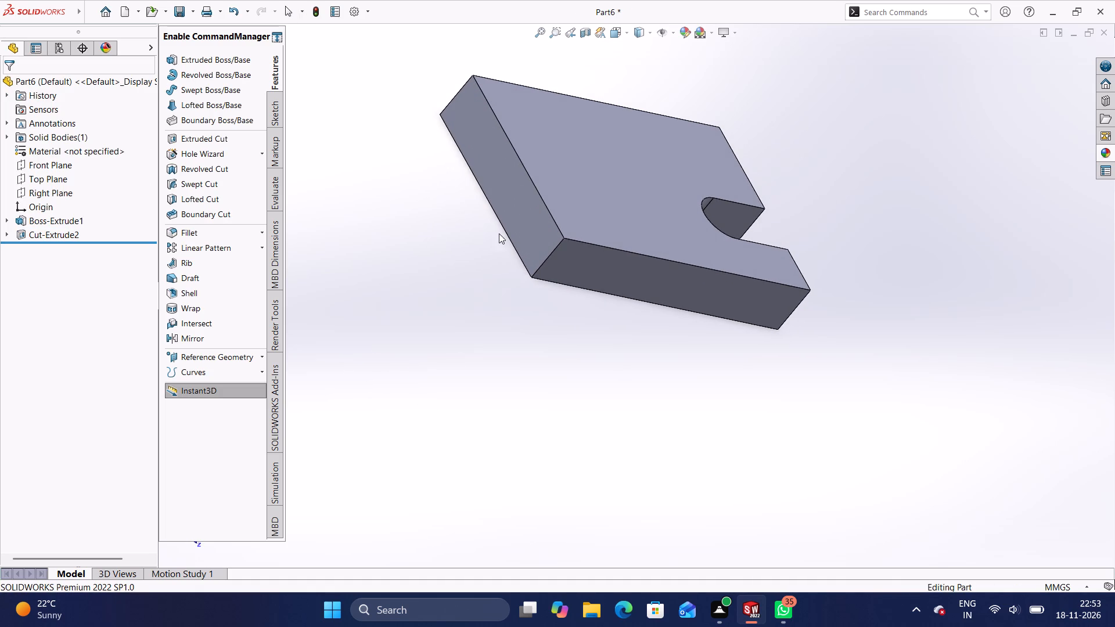
{"action": "left_click", "coordinate": [504, 211]}
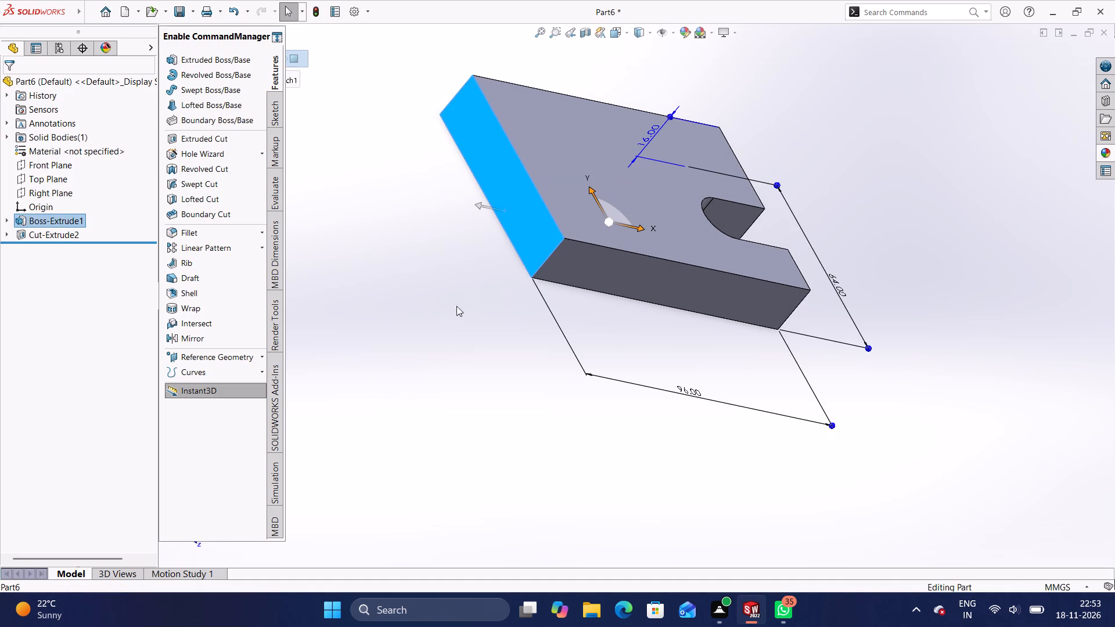
{"action": "left_click", "coordinate": [531, 206]}
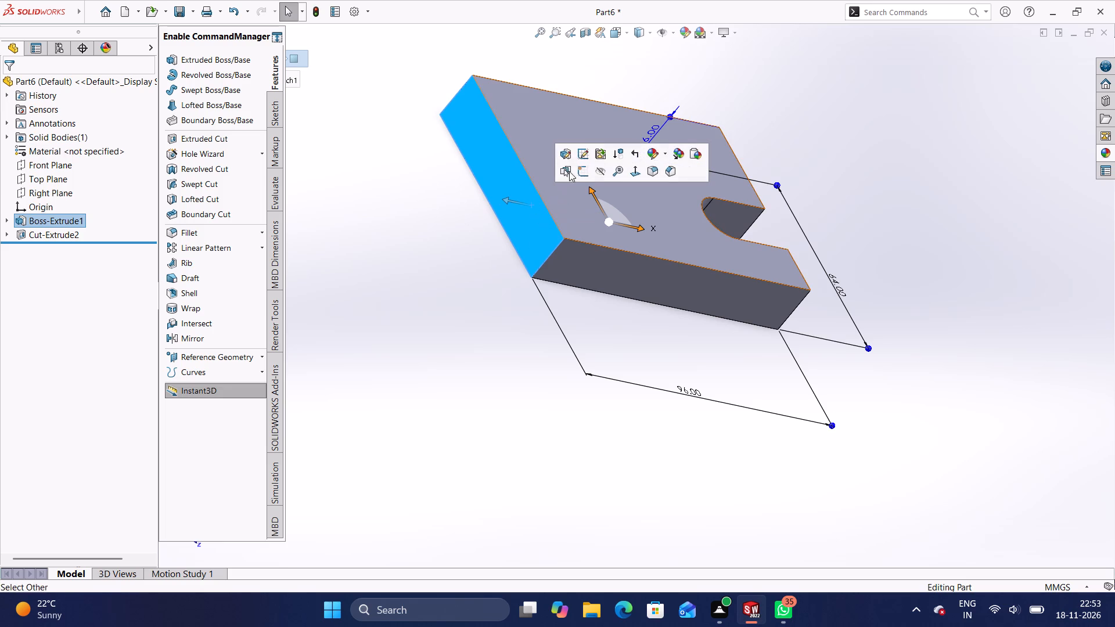
{"action": "left_click", "coordinate": [580, 171]}
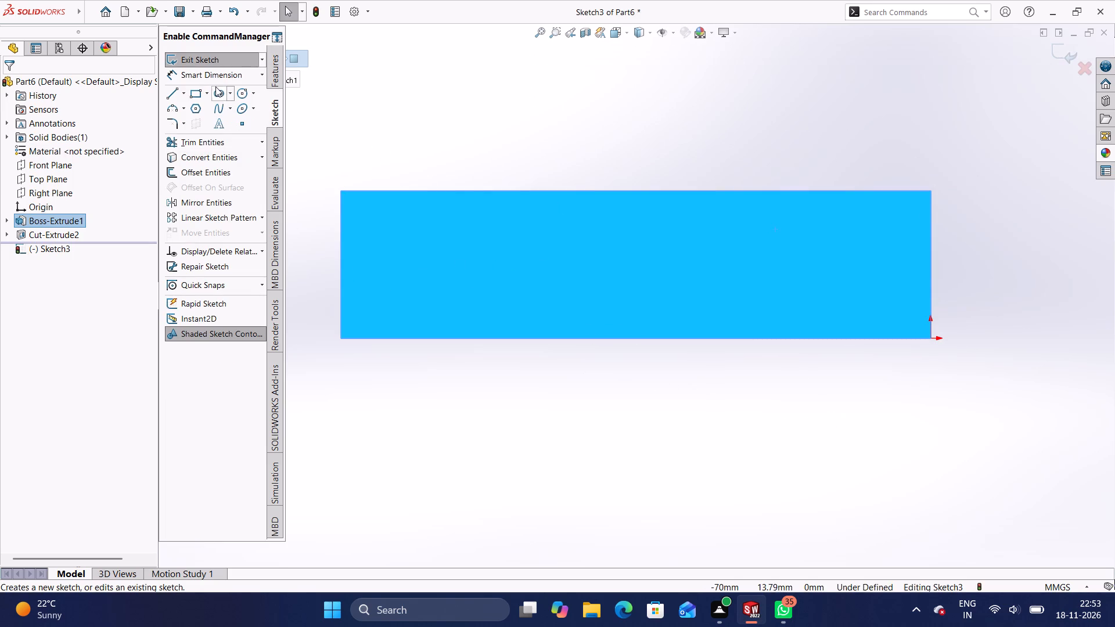
{"action": "left_click", "coordinate": [197, 98]}
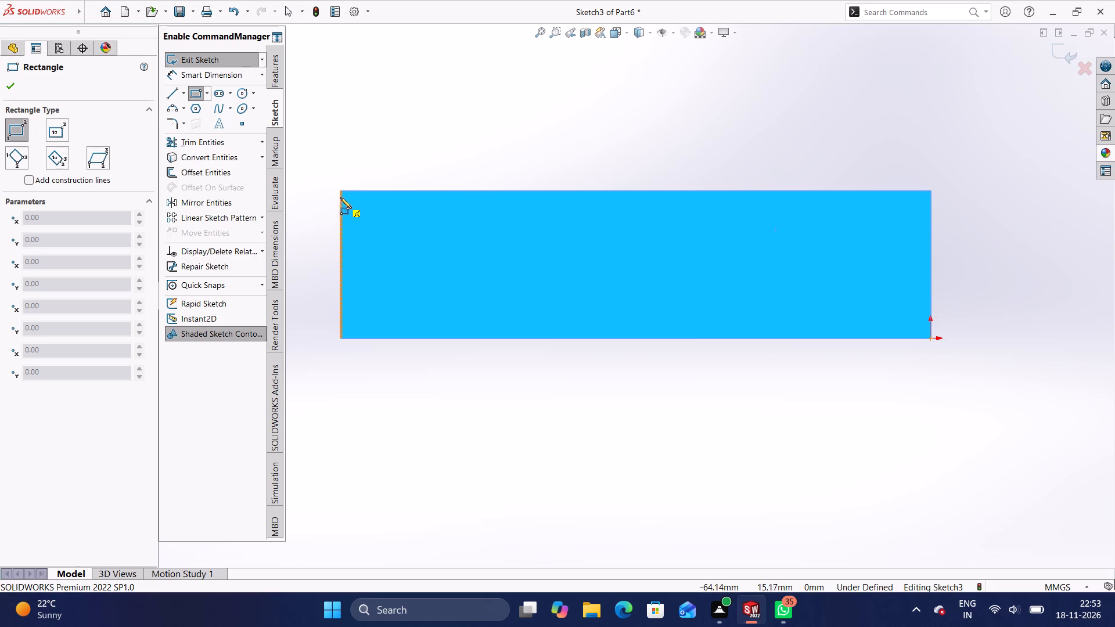
{"action": "left_click", "coordinate": [340, 340]}
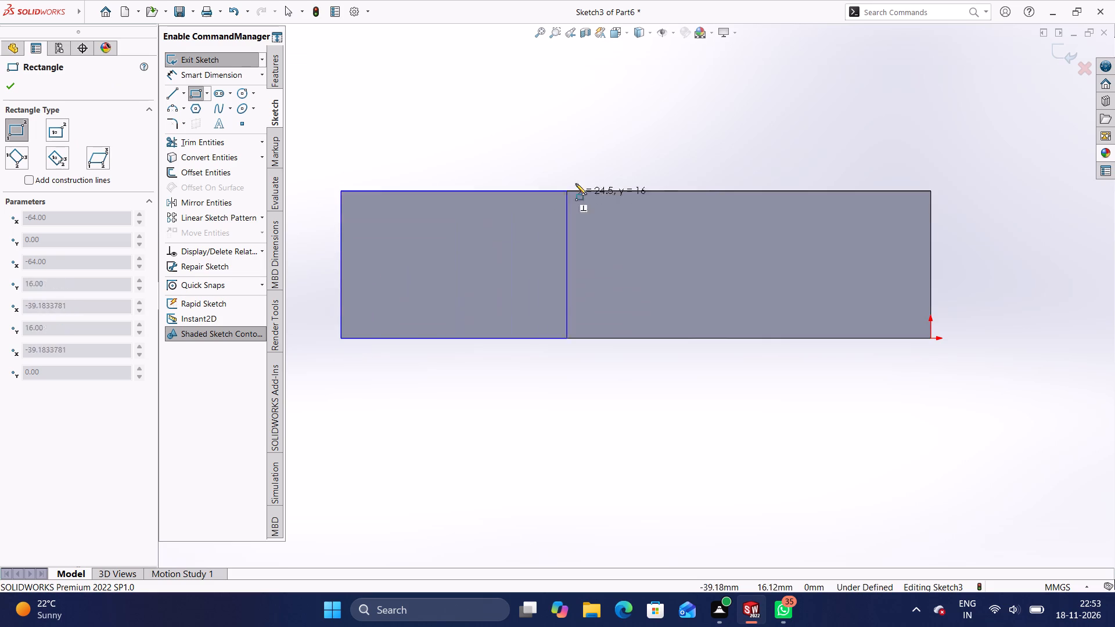
{"action": "scroll", "coordinate": [610, 156], "scroll_direction": "up", "scroll_amount": 3}
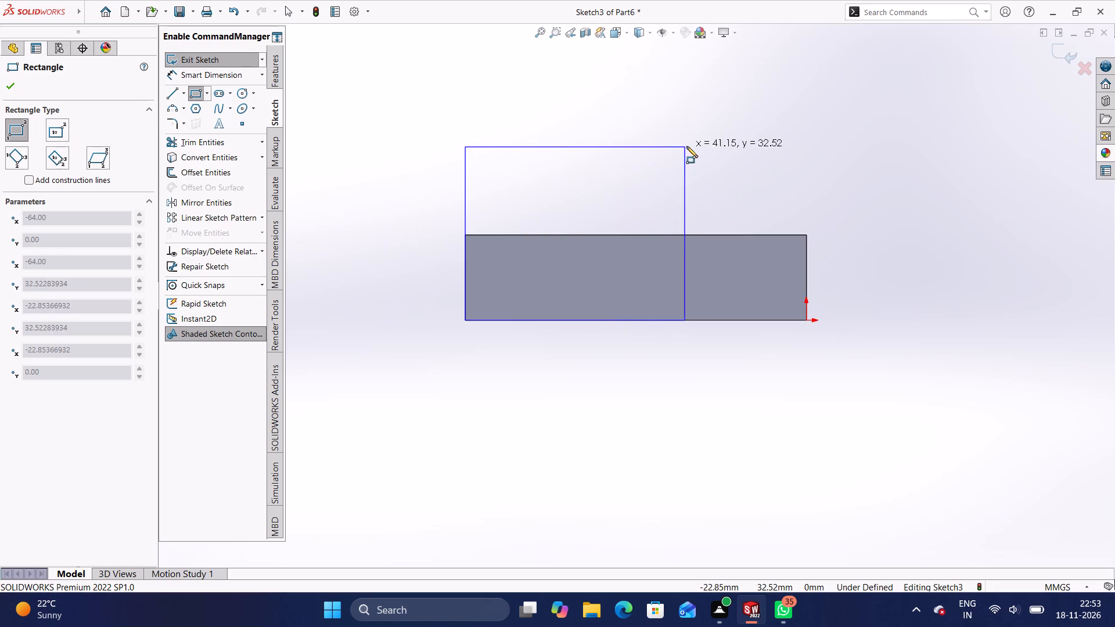
{"action": "scroll", "coordinate": [686, 101], "scroll_direction": "up", "scroll_amount": 1}
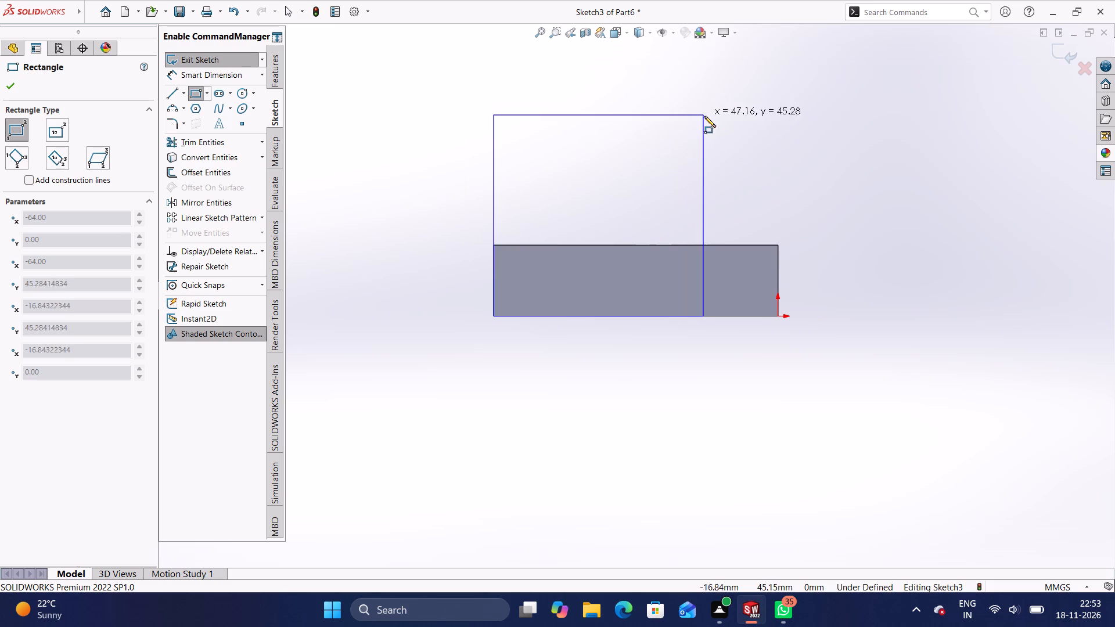
{"action": "left_click", "coordinate": [708, 85]}
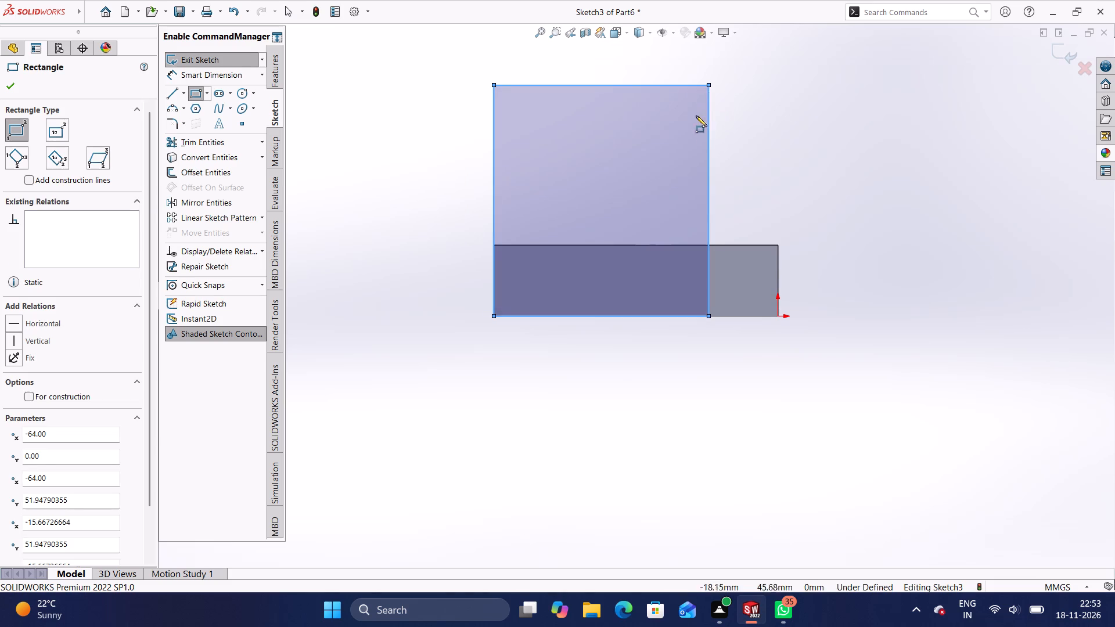
Dimension the rectangle's vertical side to 64 mm.
{"action": "left_click", "coordinate": [232, 78]}
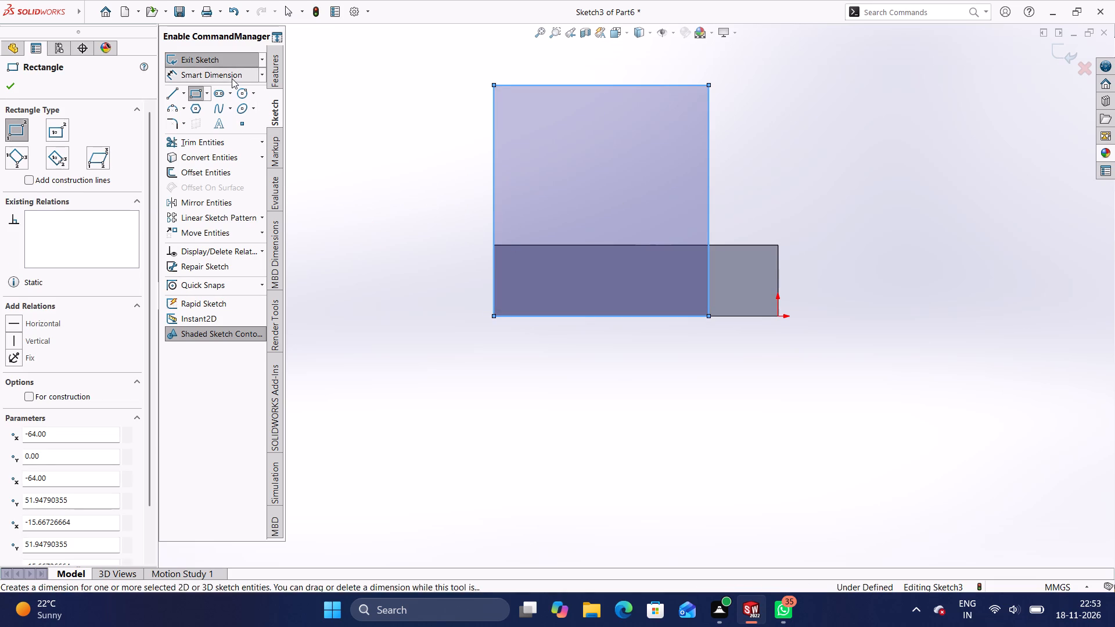
{"action": "left_click", "coordinate": [494, 184]}
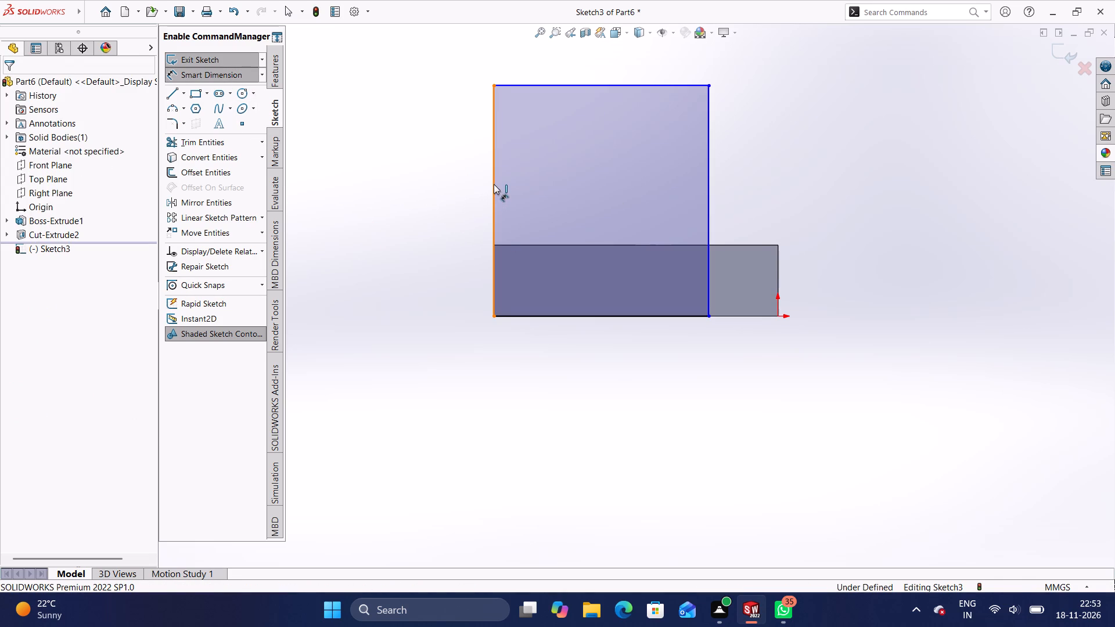
{"action": "left_click", "coordinate": [401, 189]}
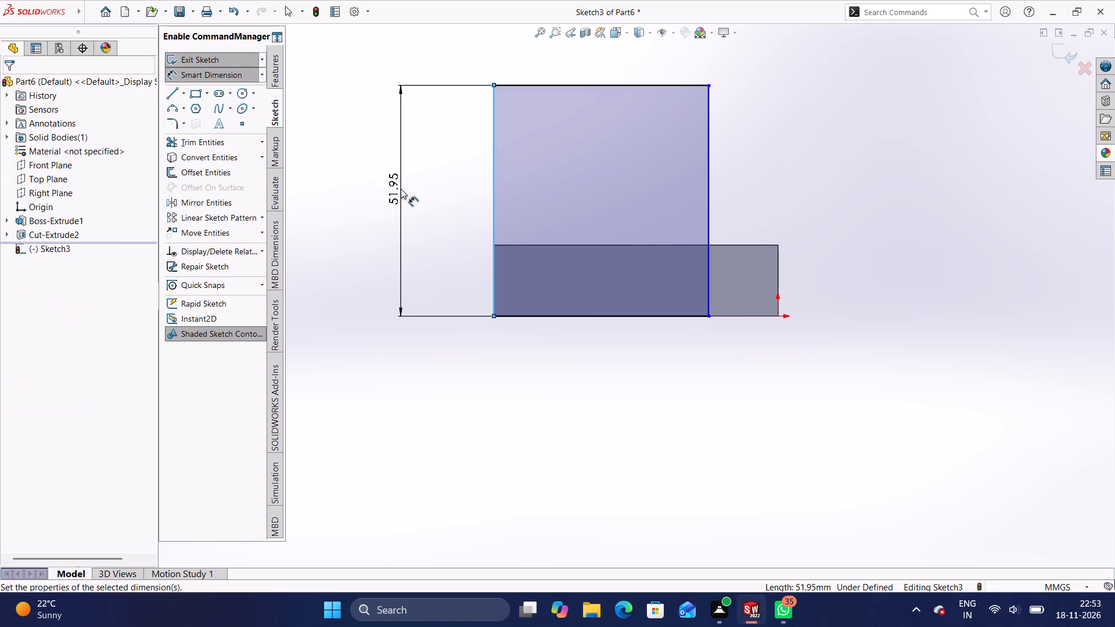
{"action": "key", "text": "BackSpace"}
{"action": "type", "text": "64"}
{"action": "key", "text": "Return"}
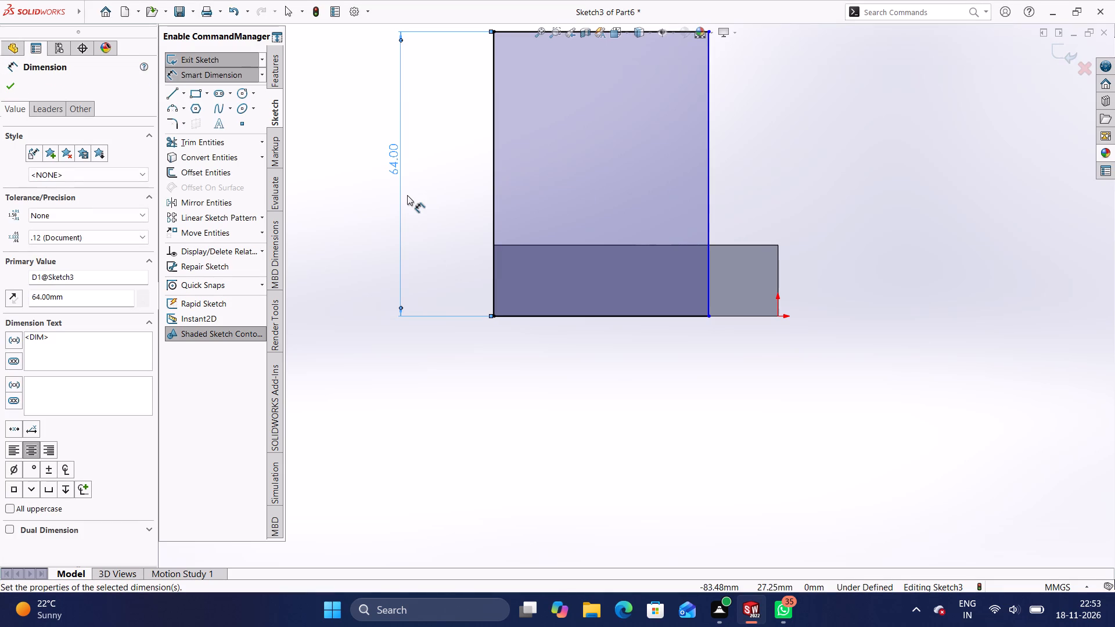
{"action": "left_click", "coordinate": [407, 195]}
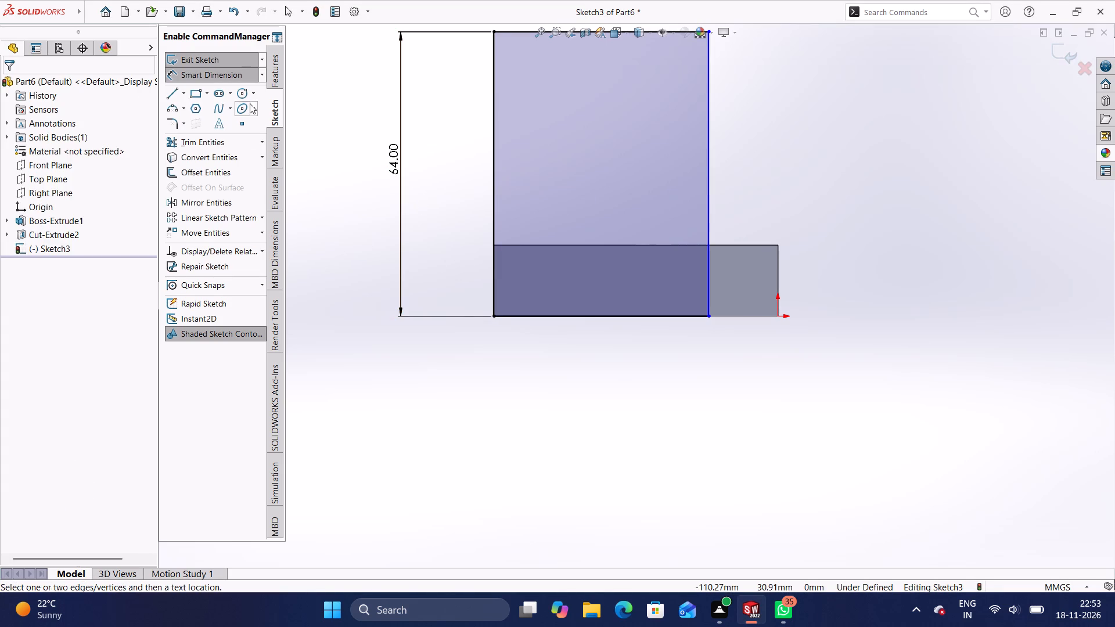
Dimension the rectangle's bottom edge to 64 mm.
{"action": "left_click", "coordinate": [235, 74]}
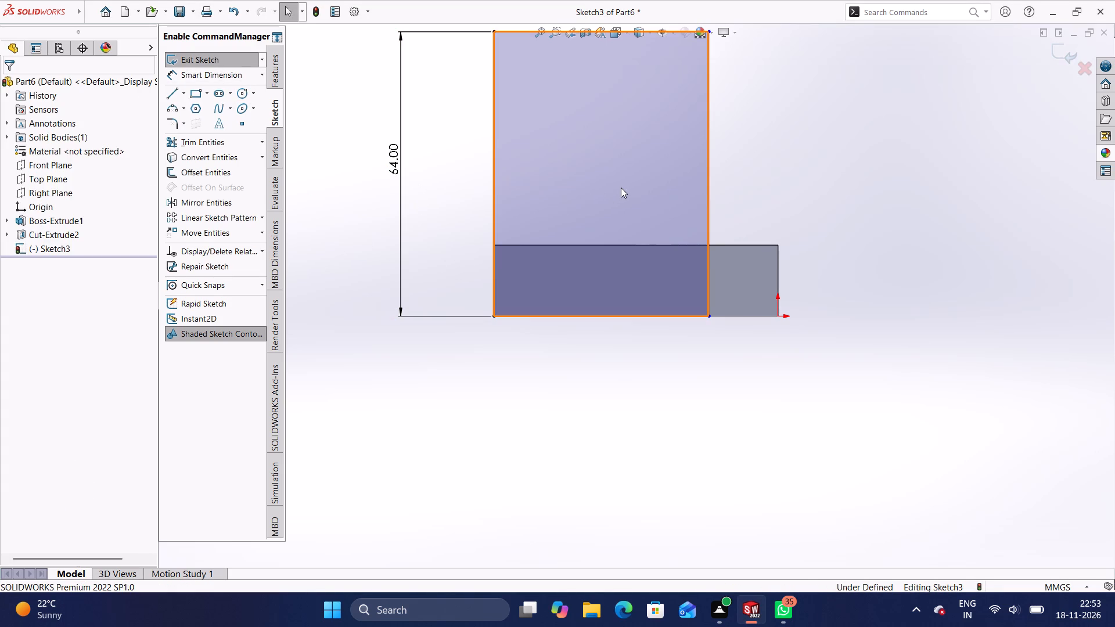
{"action": "scroll", "coordinate": [621, 188], "scroll_direction": "up", "scroll_amount": 2}
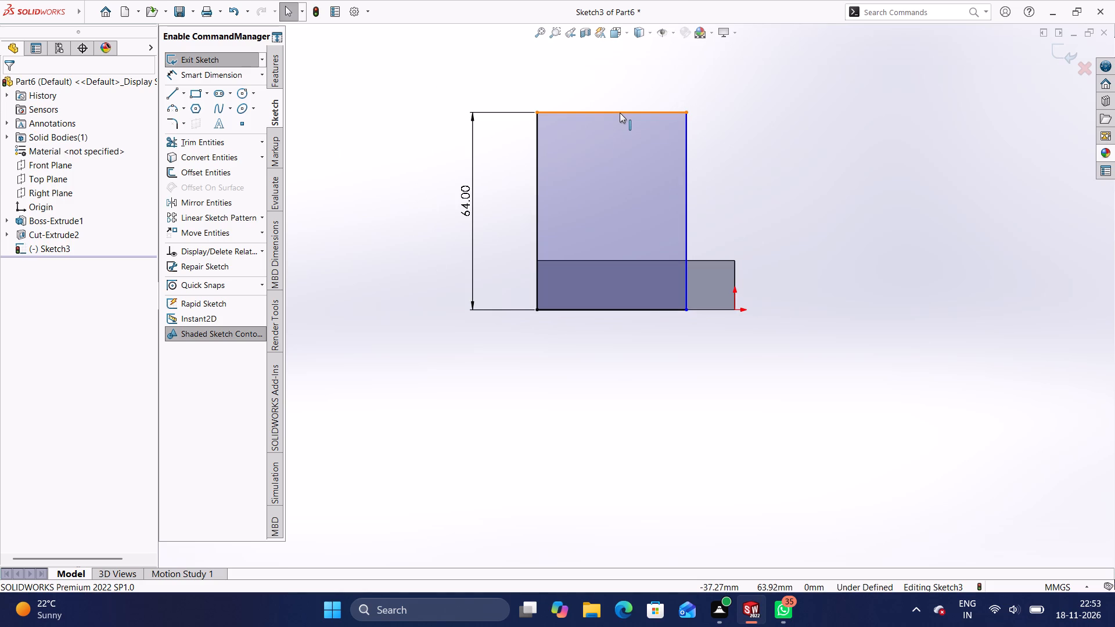
{"action": "left_click", "coordinate": [620, 113]}
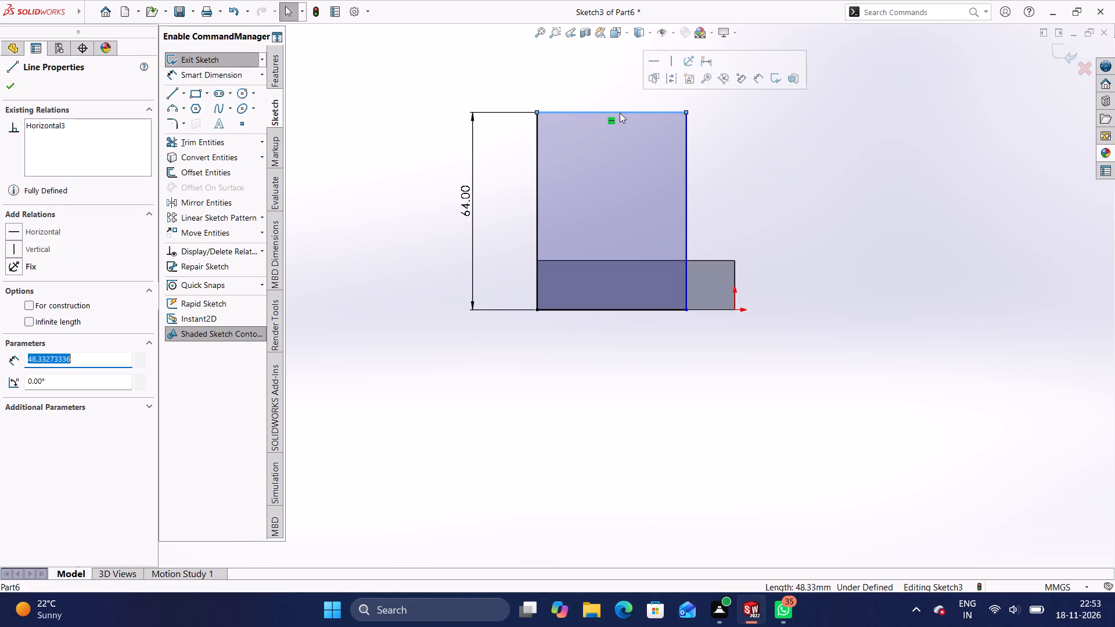
{"action": "left_click", "coordinate": [623, 308]}
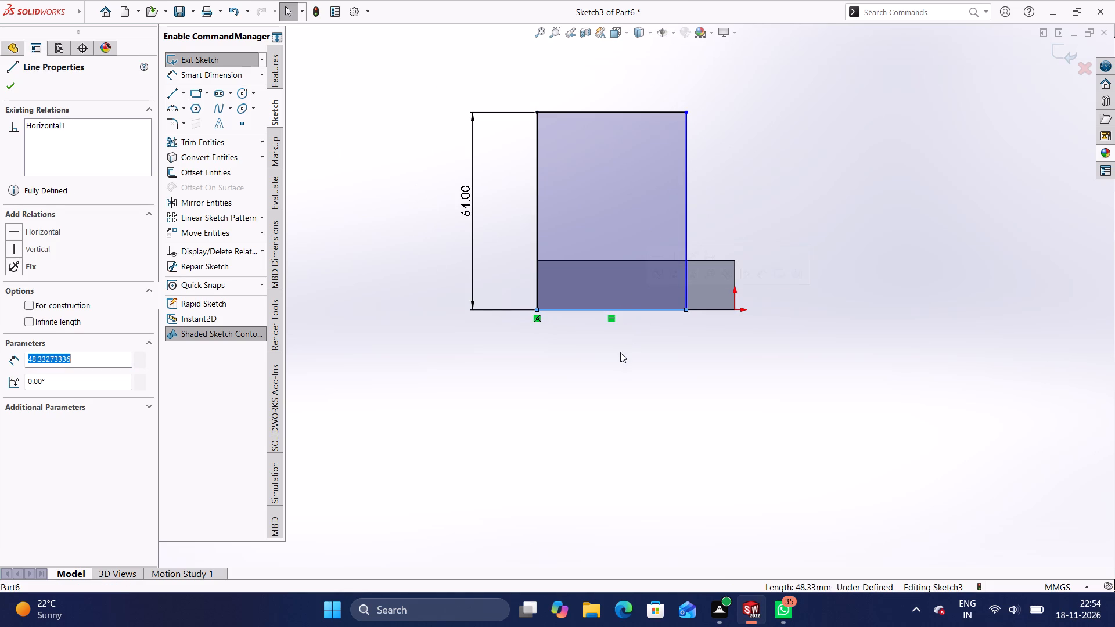
{"action": "left_click", "coordinate": [242, 73]}
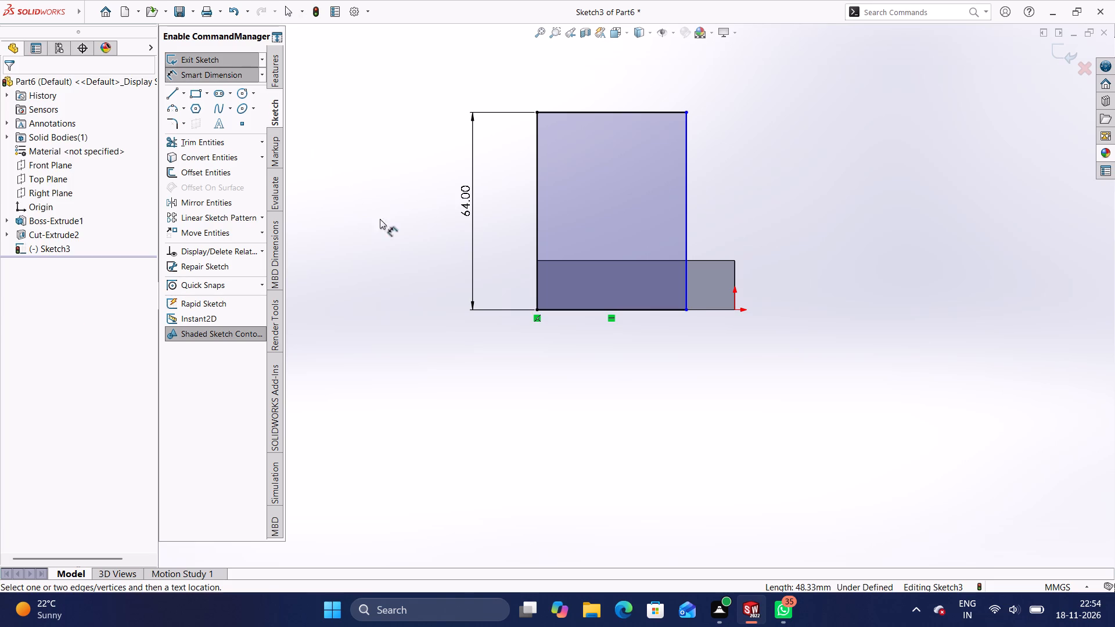
{"action": "left_click", "coordinate": [633, 310]}
{"action": "left_click", "coordinate": [638, 370]}
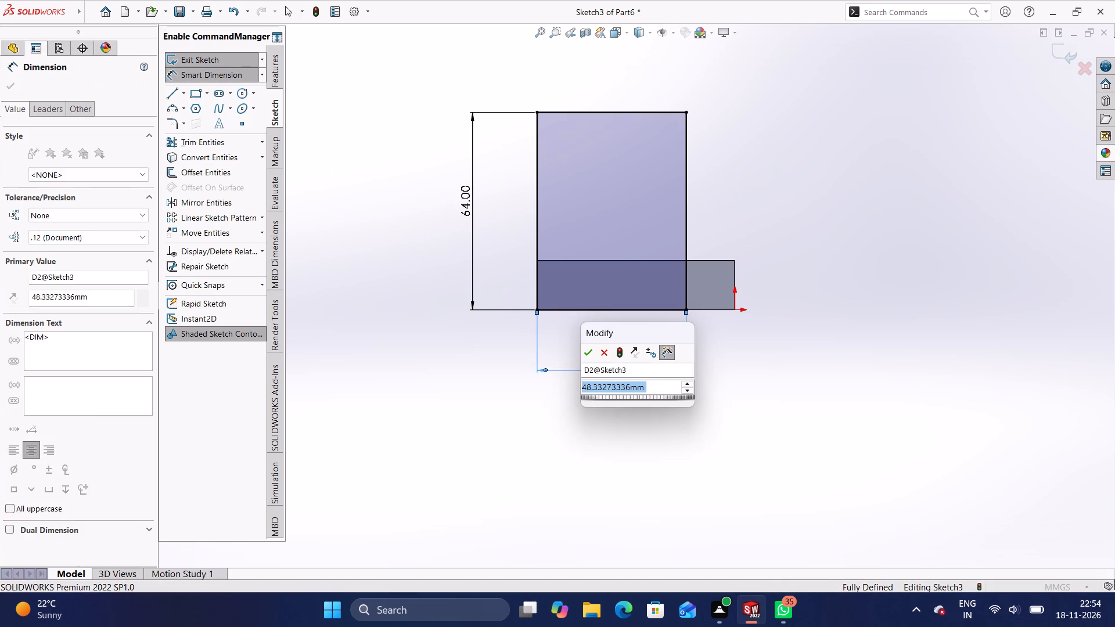
{"action": "key", "text": "BackSpace"}
{"action": "type", "text": "64"}
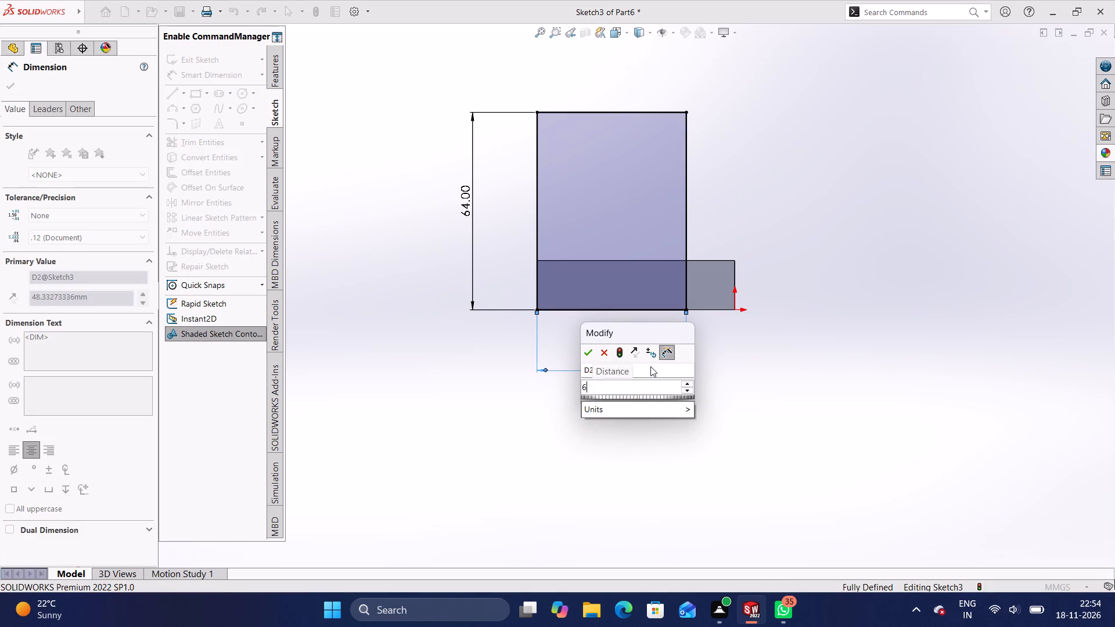
{"action": "key", "text": "Return"}
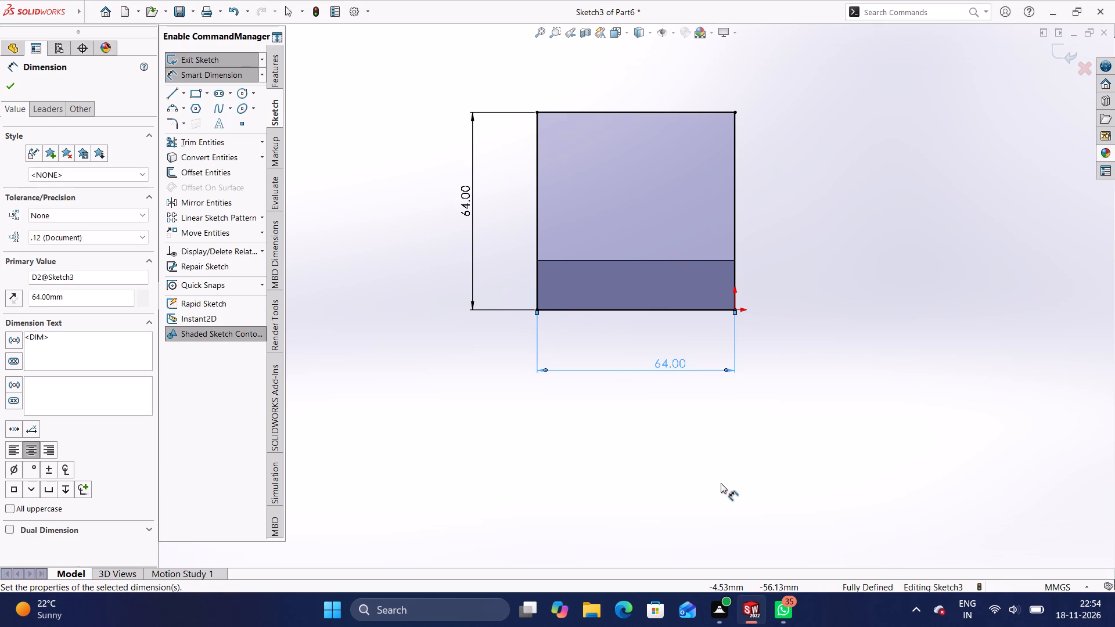
{"action": "left_click", "coordinate": [721, 483]}
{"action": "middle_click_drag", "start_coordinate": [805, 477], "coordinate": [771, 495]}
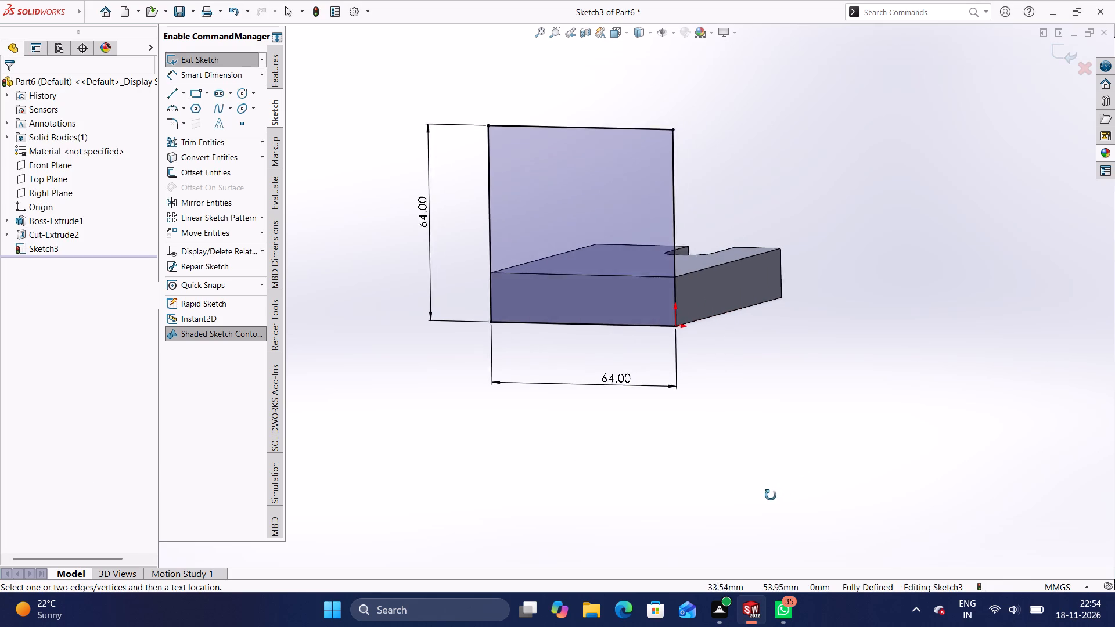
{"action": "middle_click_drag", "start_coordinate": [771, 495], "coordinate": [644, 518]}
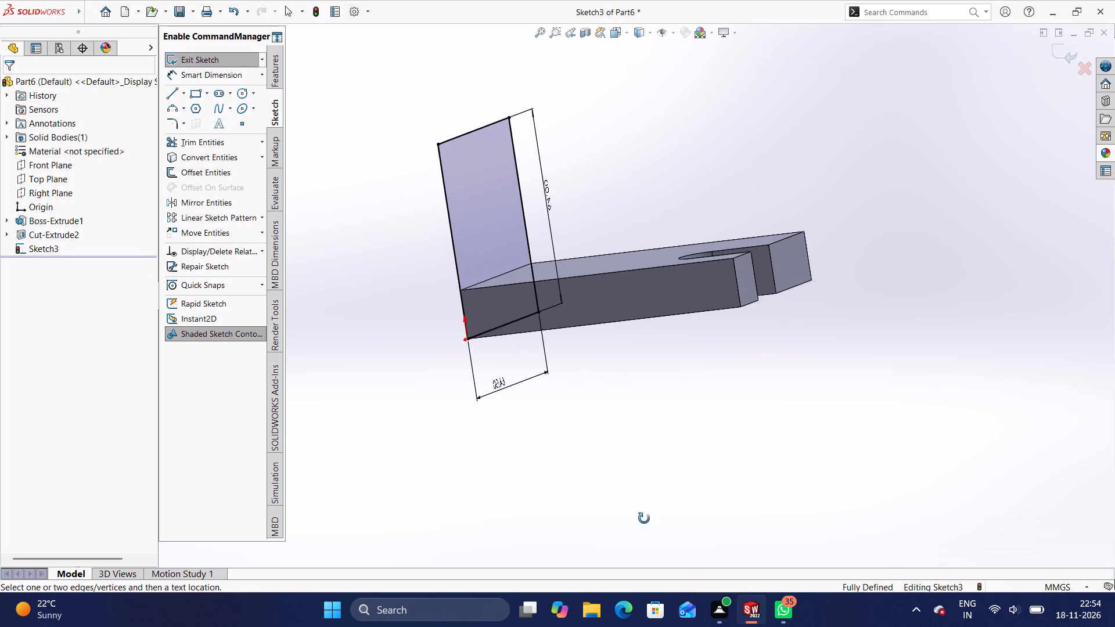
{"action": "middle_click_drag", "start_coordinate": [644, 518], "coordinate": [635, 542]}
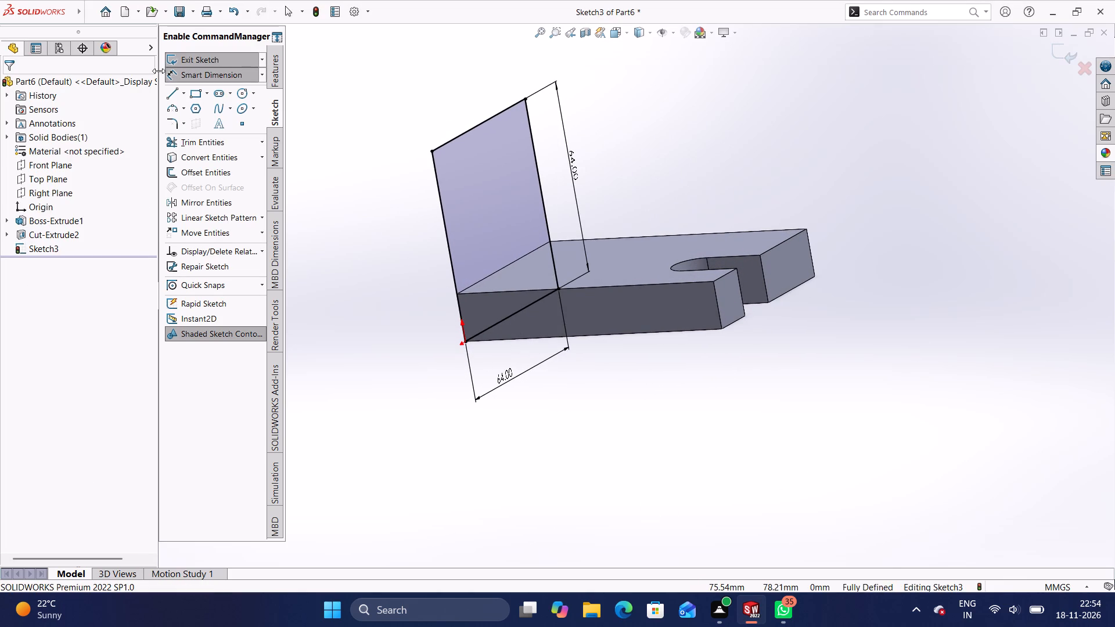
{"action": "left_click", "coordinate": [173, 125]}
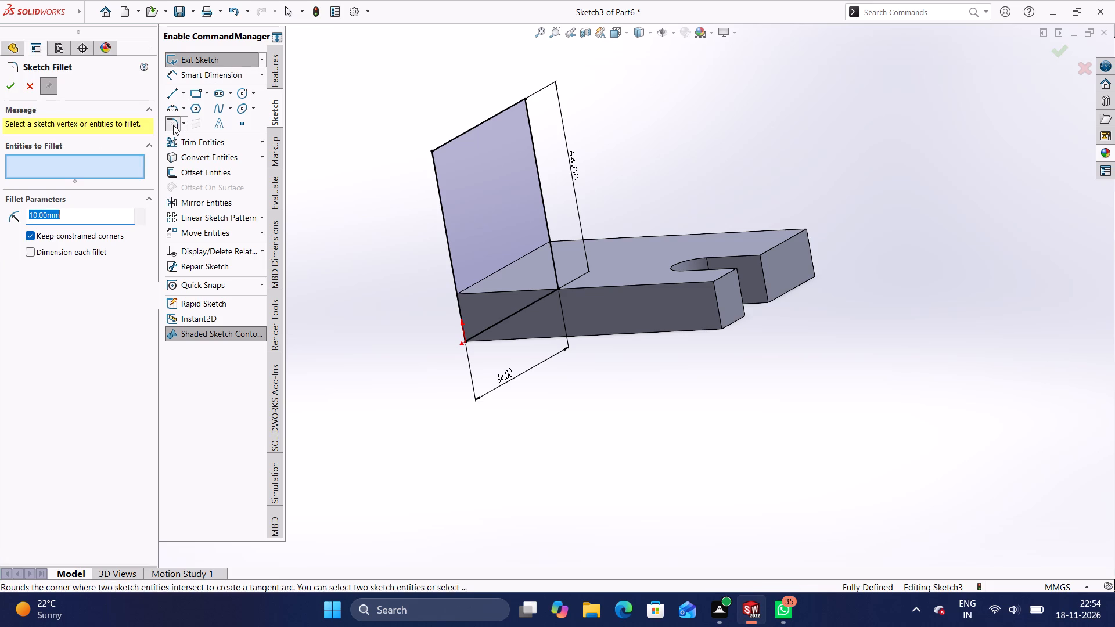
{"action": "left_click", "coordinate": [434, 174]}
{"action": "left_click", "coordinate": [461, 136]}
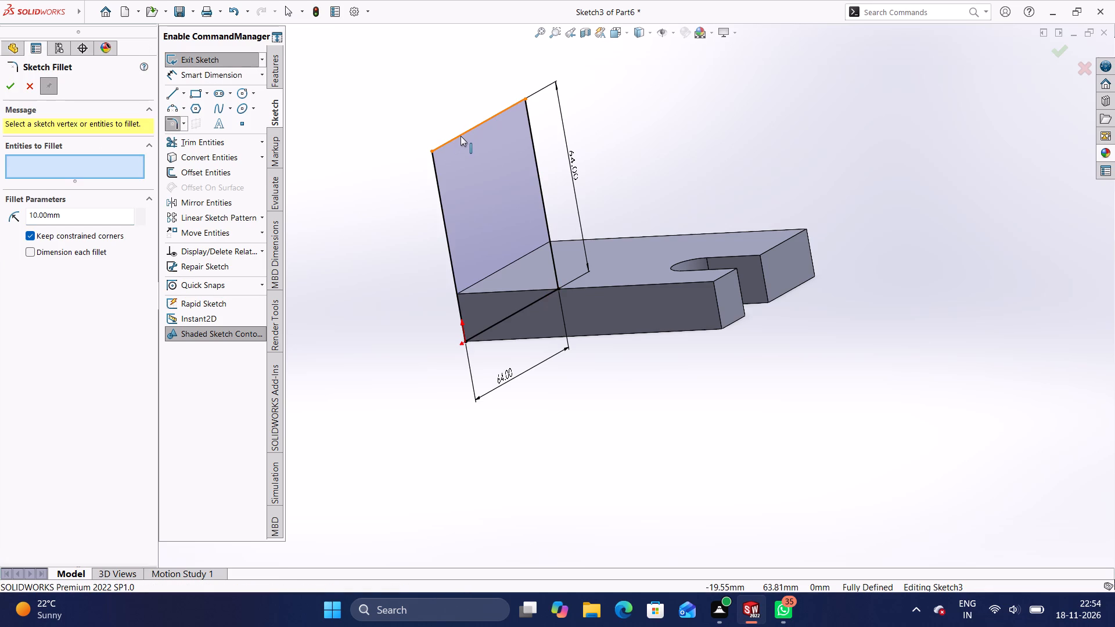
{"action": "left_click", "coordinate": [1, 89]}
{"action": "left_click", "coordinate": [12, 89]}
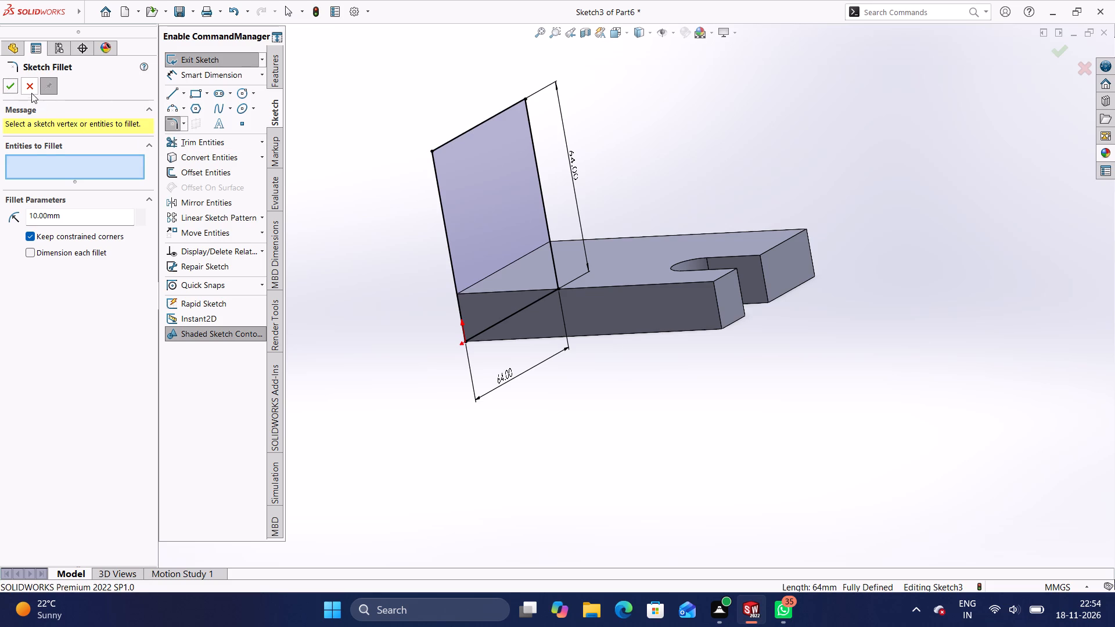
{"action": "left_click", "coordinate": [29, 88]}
Apply a 32 mm Sketch Fillet to the rectangle's upper corner above the origin.
{"action": "left_click", "coordinate": [178, 125]}
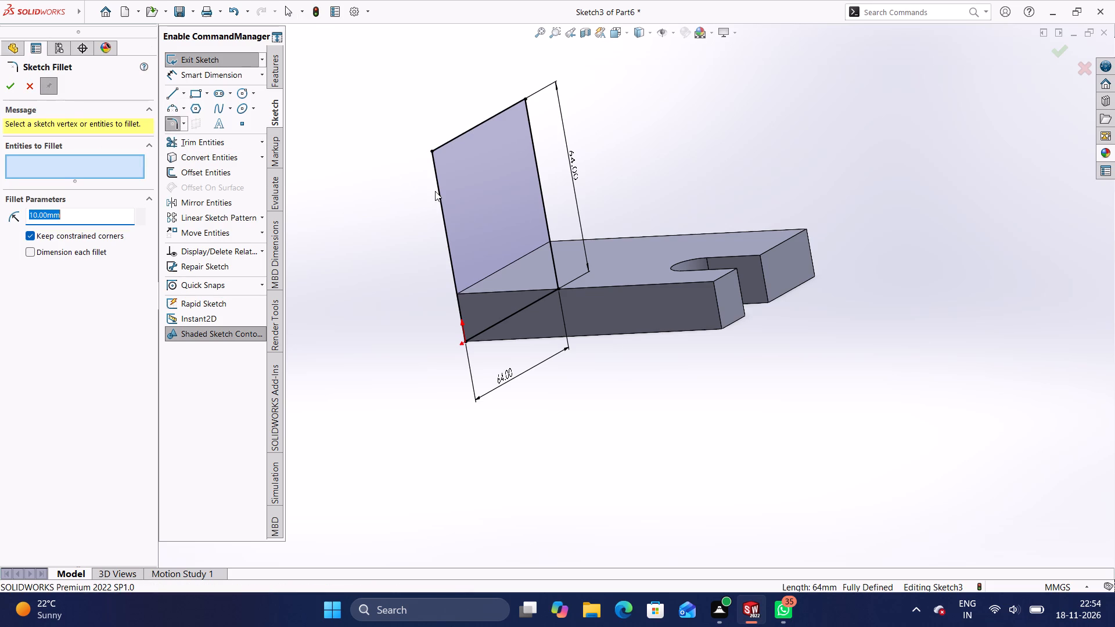
{"action": "left_click", "coordinate": [435, 174]}
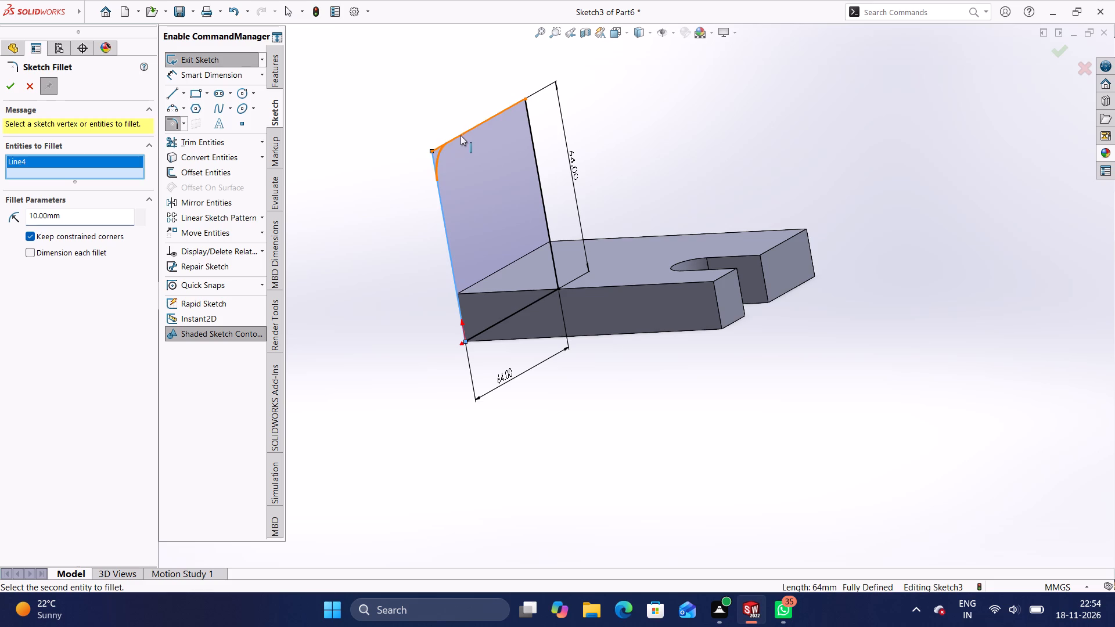
{"action": "left_click", "coordinate": [465, 131]}
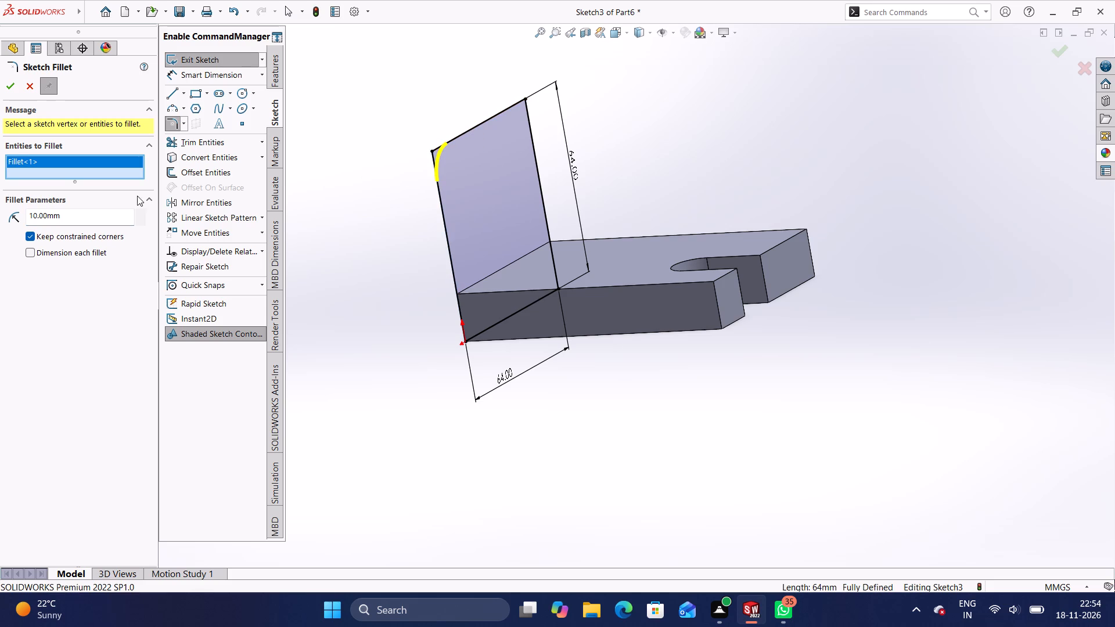
{"action": "left_click", "coordinate": [115, 218]}
{"action": "key", "text": "BackSpace"}
{"action": "key", "text": "BackSpace"}
{"action": "key", "text": "BackSpace"}
{"action": "key", "text": "BackSpace"}
{"action": "key", "text": "BackSpace"}
{"action": "key", "text": "BackSpace"}
{"action": "key", "text": "BackSpace"}
{"action": "key", "text": "BackSpace"}
{"action": "type", "text": "32"}
{"action": "key", "text": "Return"}
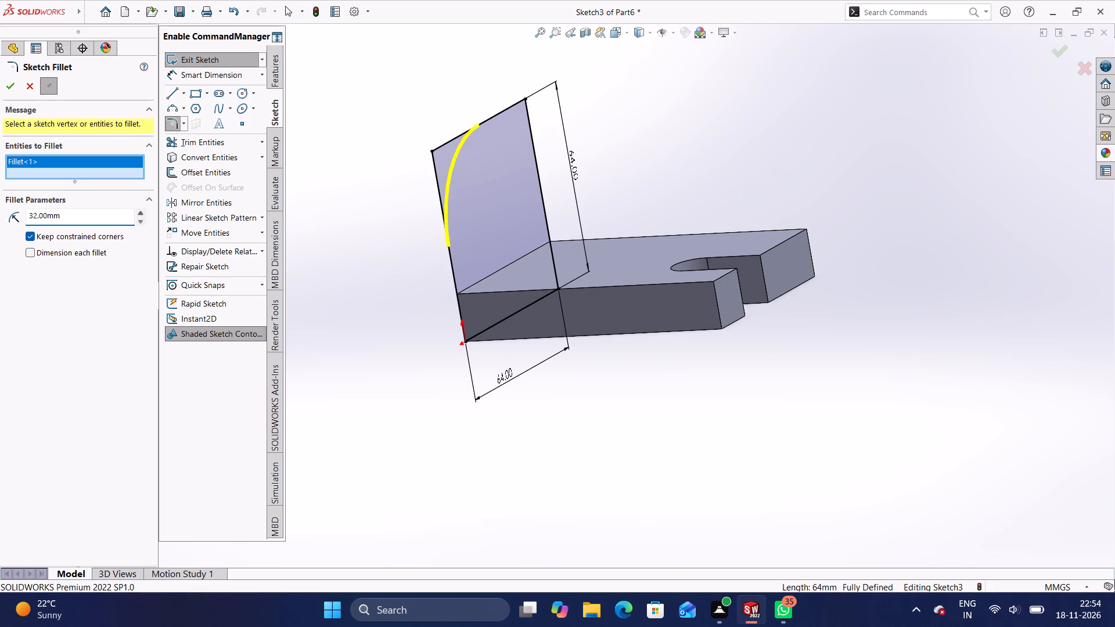
{"action": "left_click", "coordinate": [11, 87]}
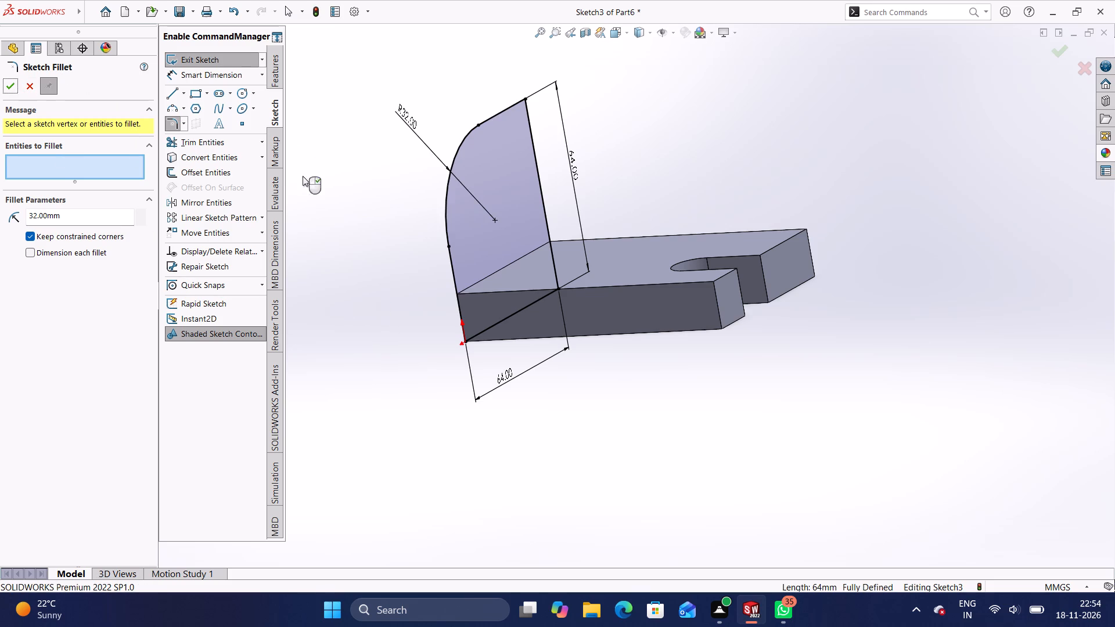
{"action": "left_click", "coordinate": [8, 92]}
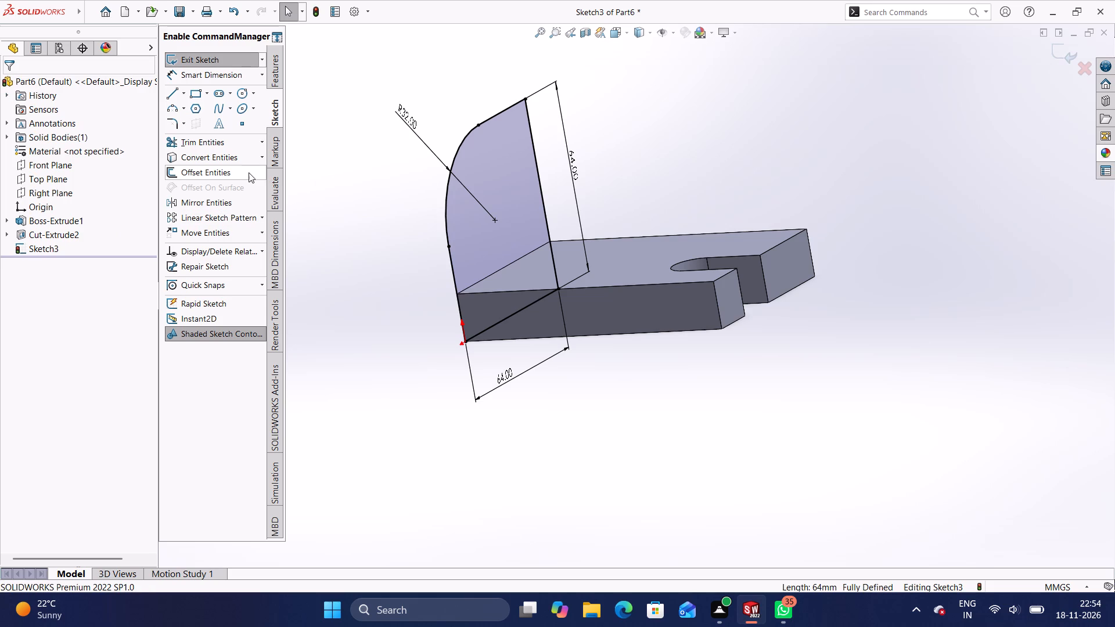
Extrude the rounded upright profile 16 mm as a boss, reversed toward the slotted base and merged with it.
{"action": "left_click", "coordinate": [280, 70]}
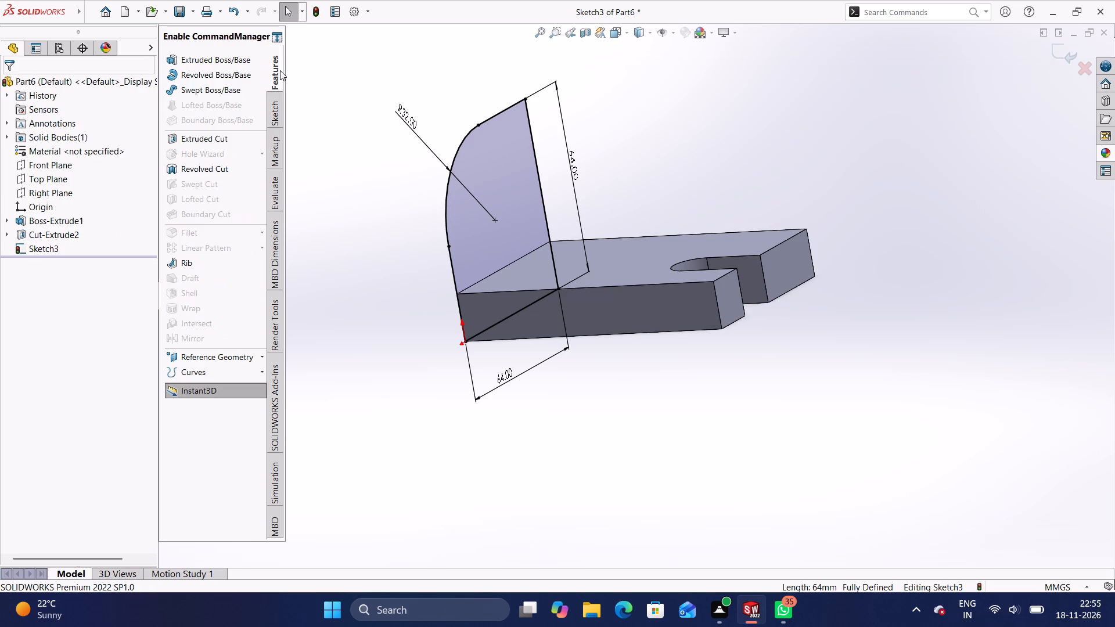
{"action": "left_click", "coordinate": [225, 63]}
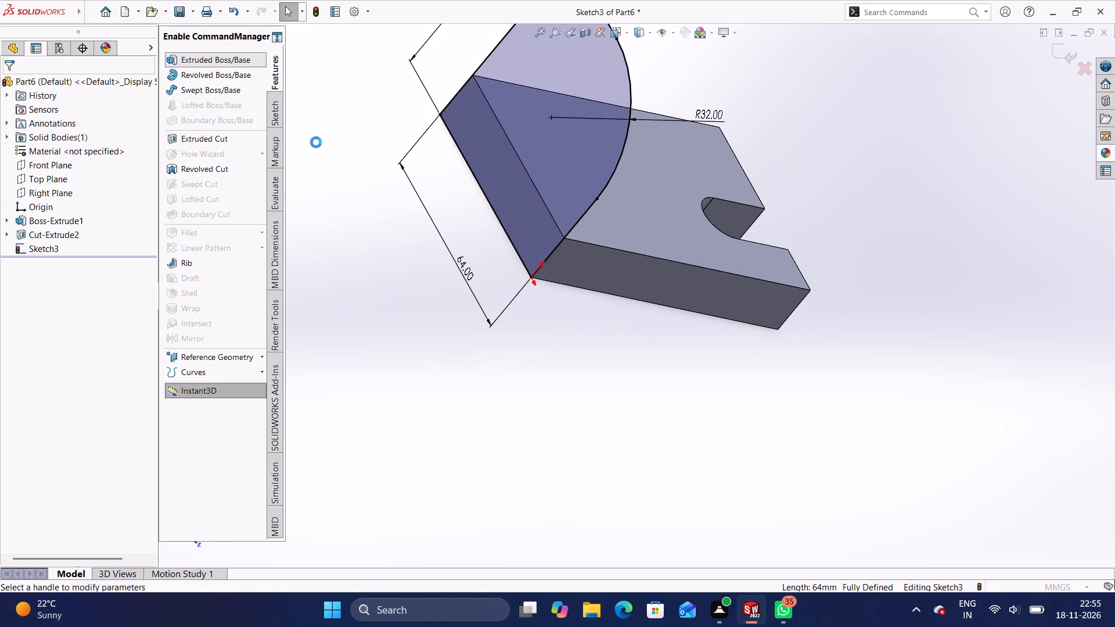
{"action": "middle_click_drag", "start_coordinate": [417, 280], "coordinate": [361, 257]}
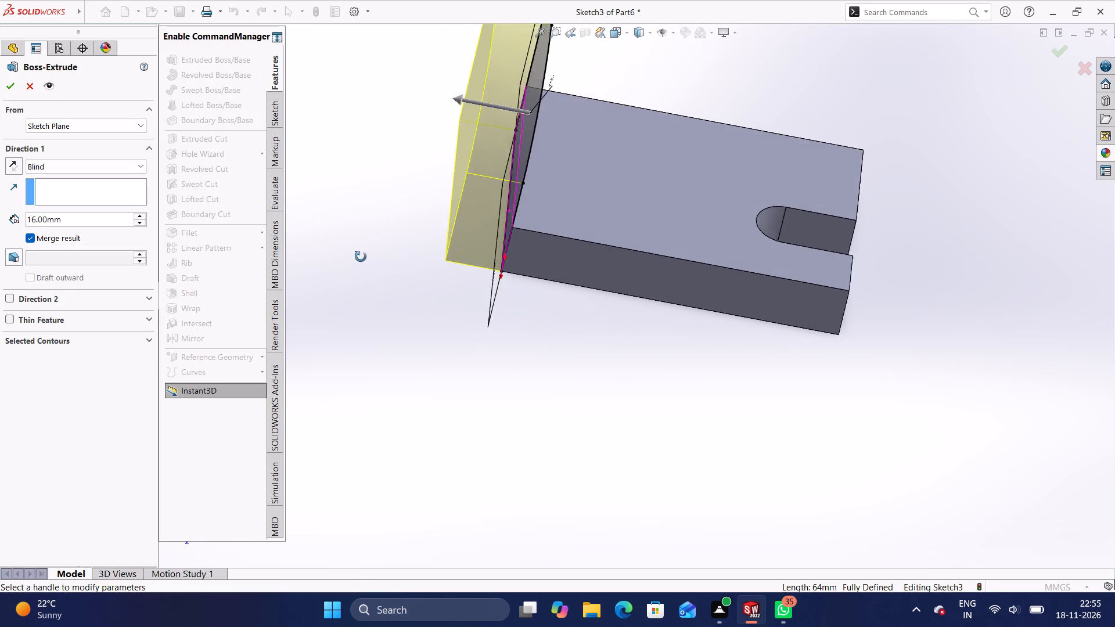
{"action": "middle_click_drag", "start_coordinate": [361, 257], "coordinate": [343, 239]}
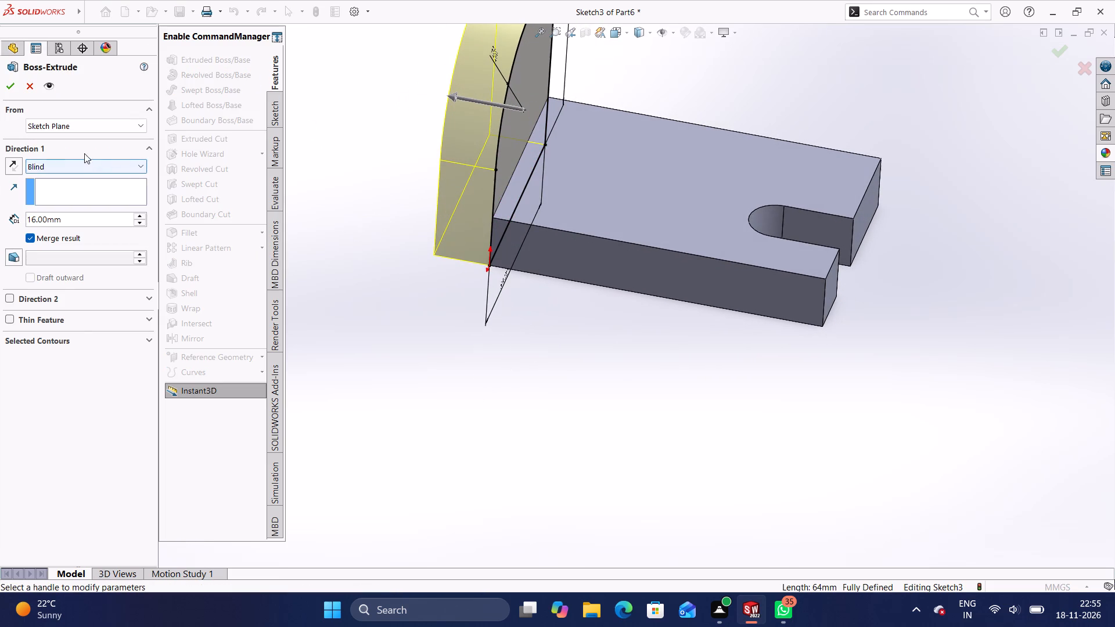
{"action": "left_click", "coordinate": [17, 160]}
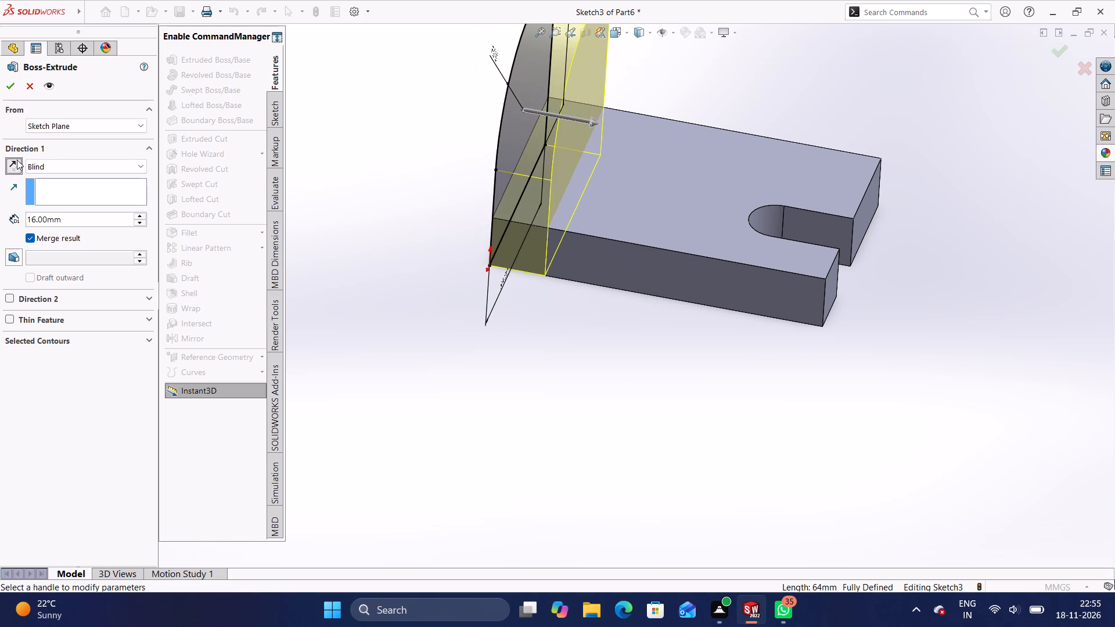
{"action": "left_click", "coordinate": [5, 82]}
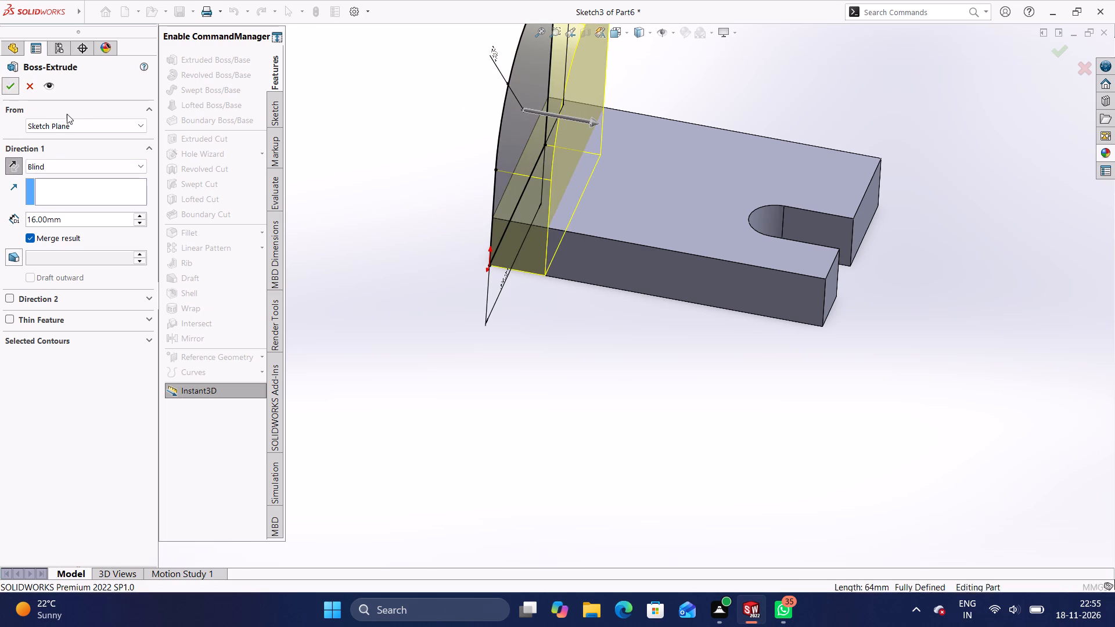
Sketch a corner rectangle about 39 × 38 mm on the base's top face, starting where the upright meets the long edge opposite the origin.
{"action": "scroll", "coordinate": [721, 401], "scroll_direction": "up", "scroll_amount": 2}
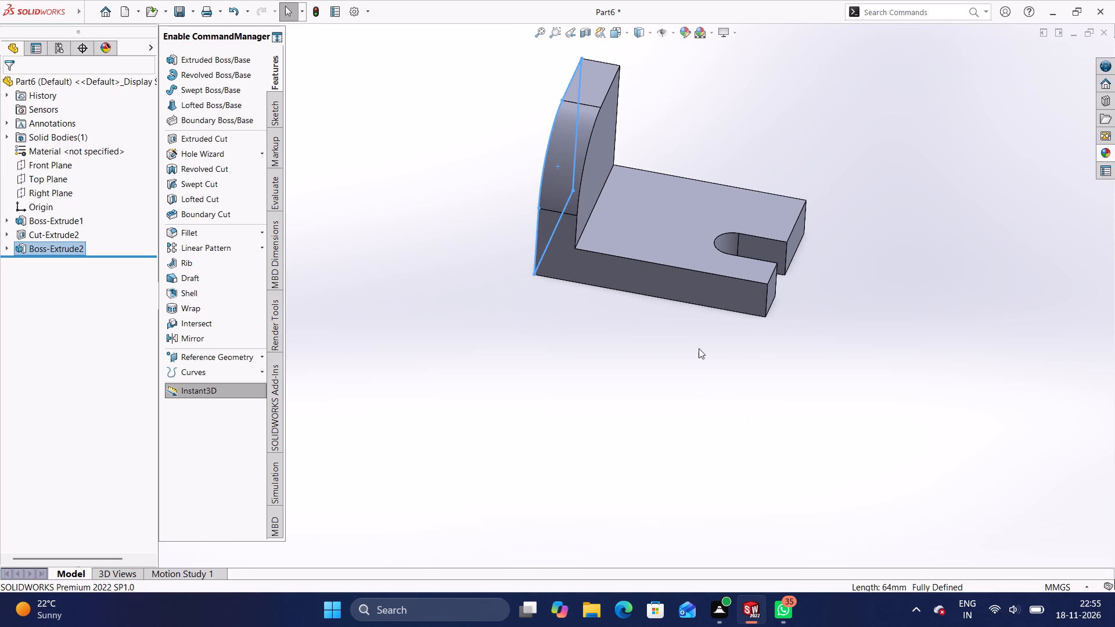
{"action": "middle_click_drag", "start_coordinate": [694, 322], "coordinate": [691, 322]}
{"action": "middle_click_drag", "start_coordinate": [691, 322], "coordinate": [667, 327]}
{"action": "left_click", "coordinate": [640, 350]}
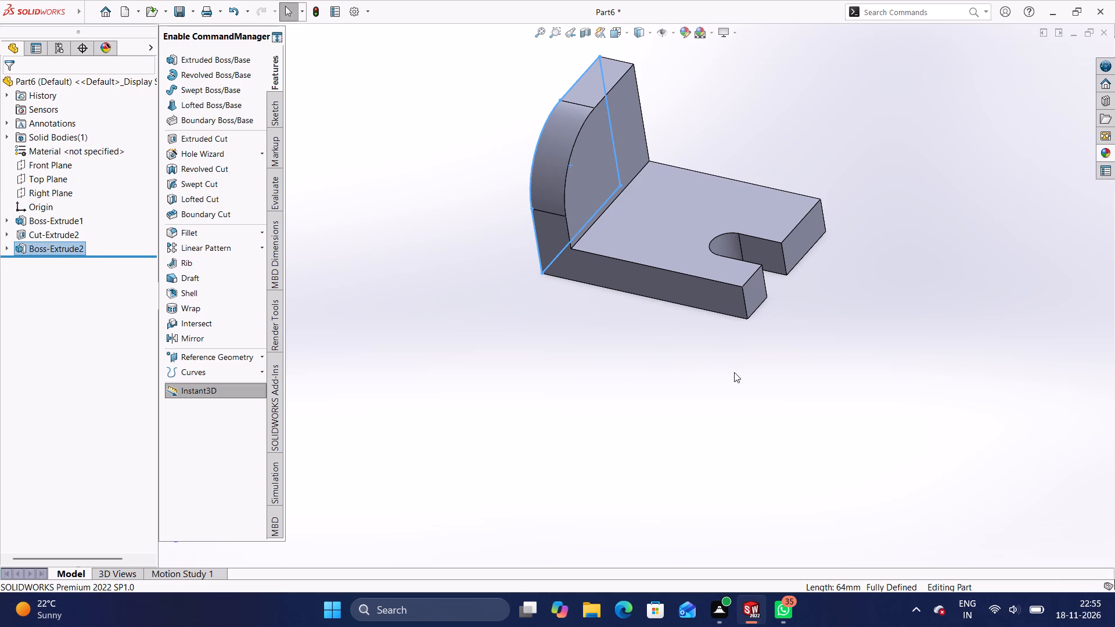
{"action": "middle_click_drag", "start_coordinate": [734, 372], "coordinate": [711, 373]}
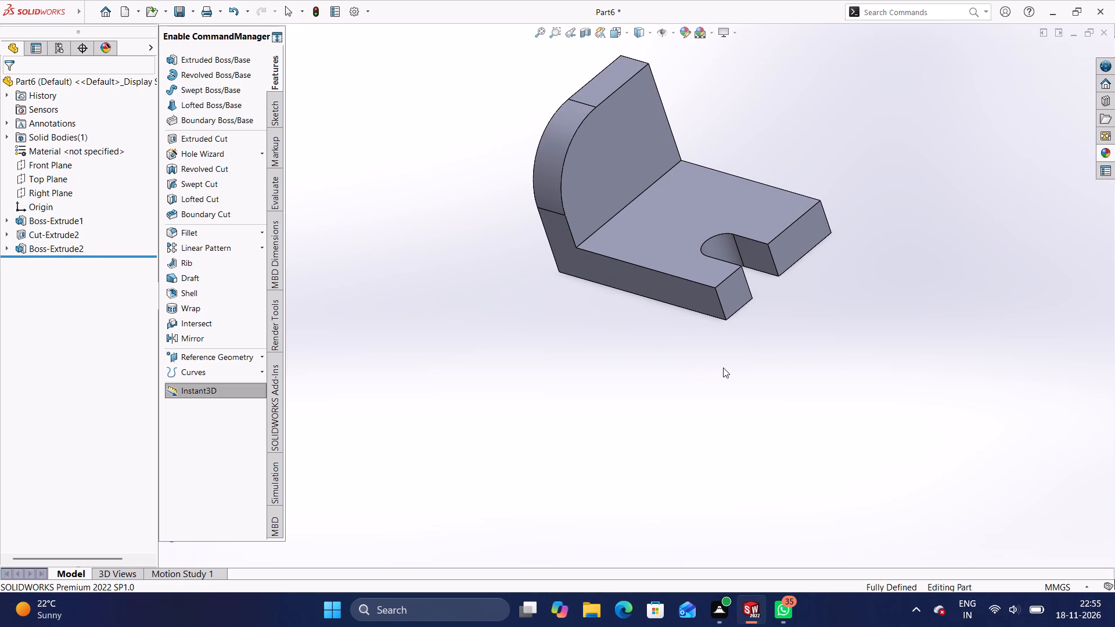
{"action": "middle_click_drag", "start_coordinate": [702, 425], "coordinate": [710, 398]}
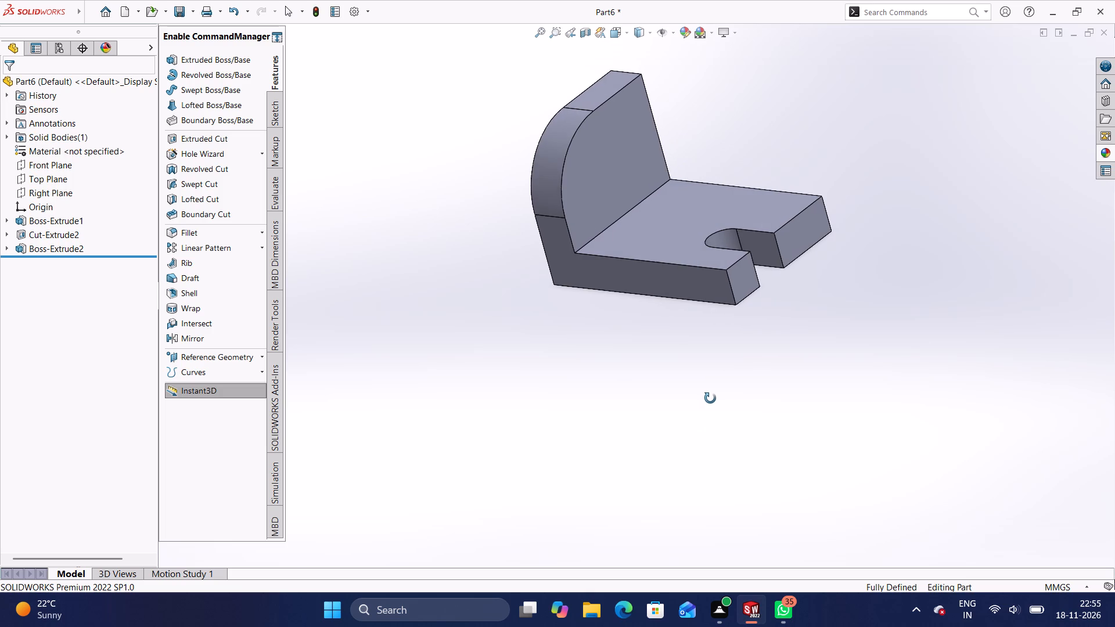
{"action": "middle_click_drag", "start_coordinate": [710, 398], "coordinate": [711, 398]}
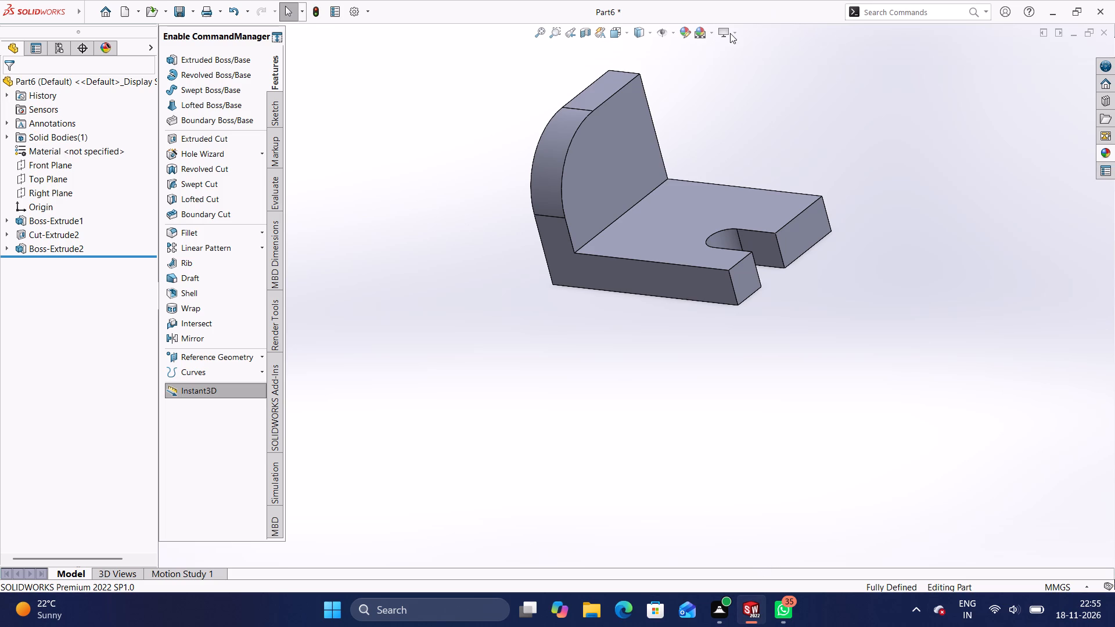
{"action": "left_click", "coordinate": [650, 238]}
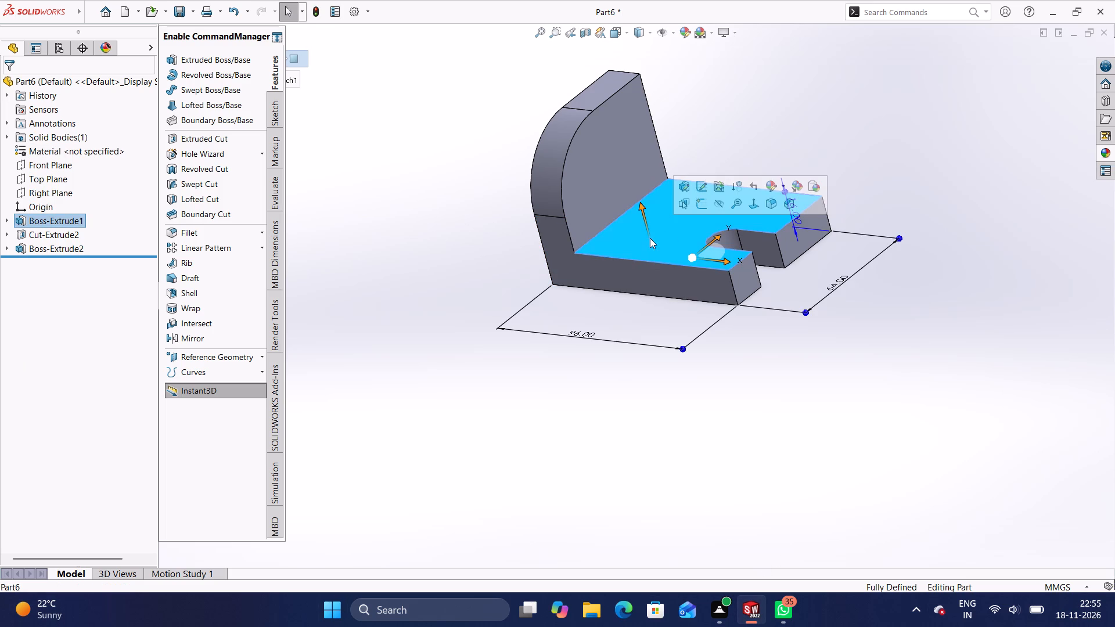
{"action": "left_click", "coordinate": [702, 209]}
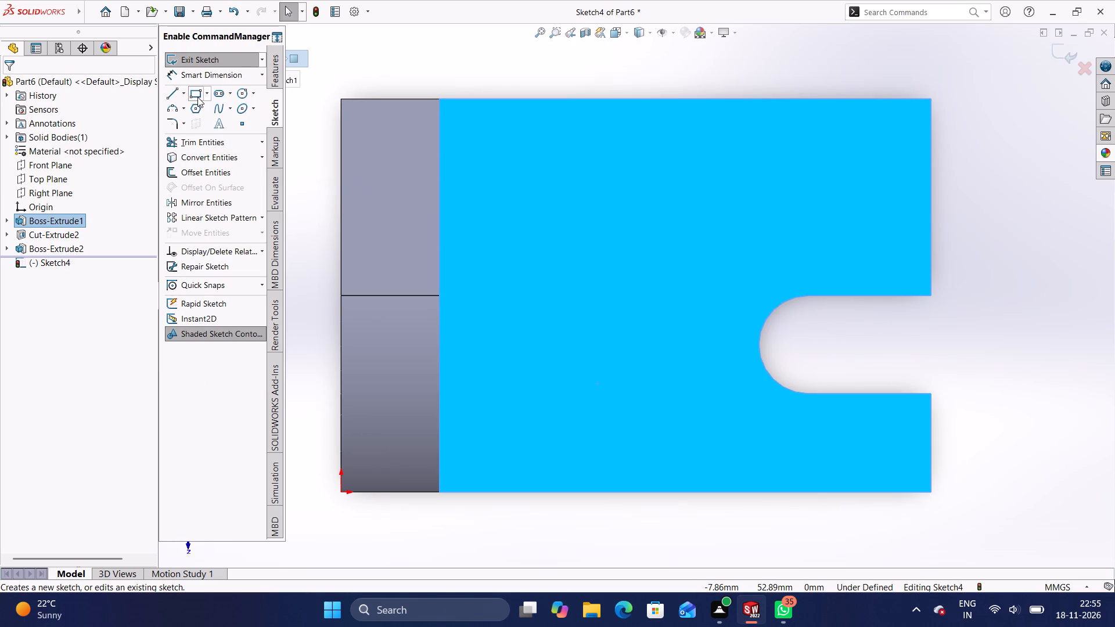
{"action": "left_click", "coordinate": [197, 97]}
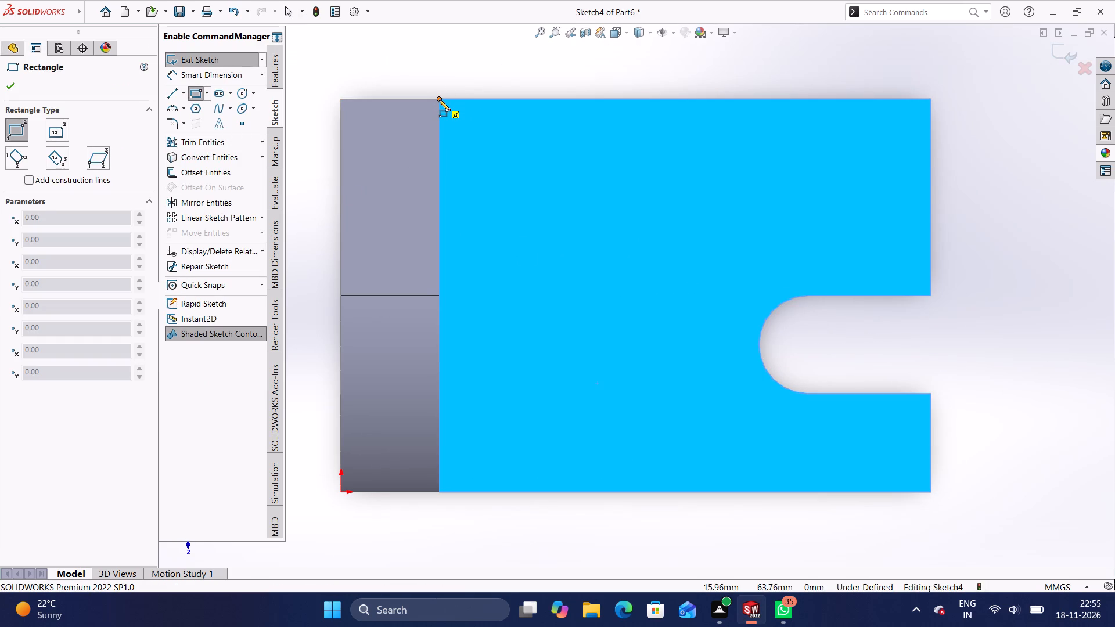
{"action": "left_click", "coordinate": [439, 99]}
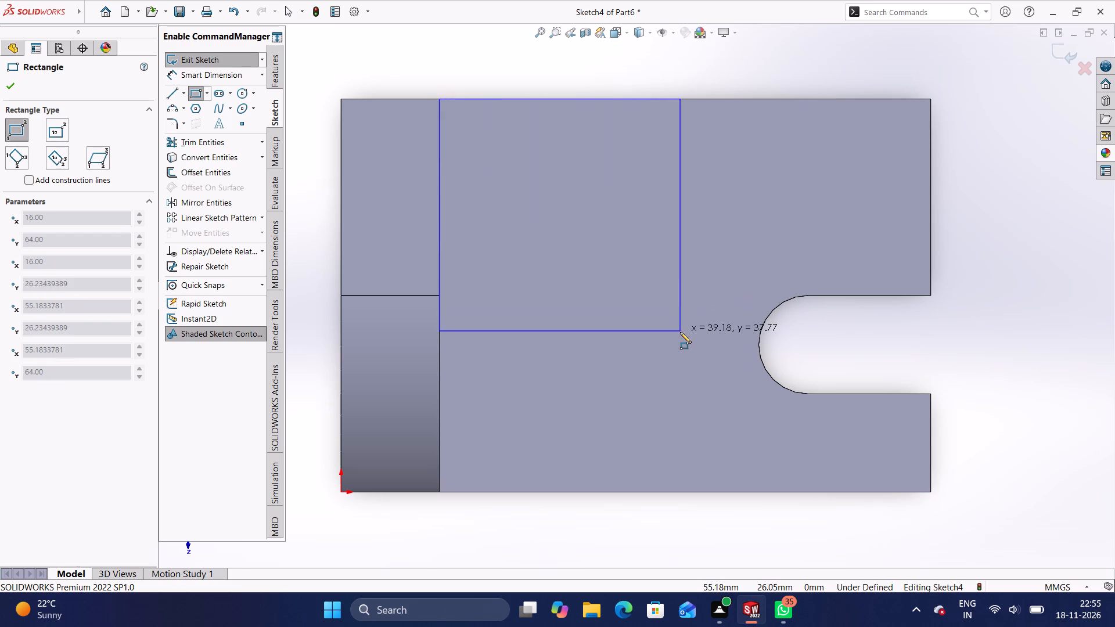
{"action": "left_click", "coordinate": [680, 332]}
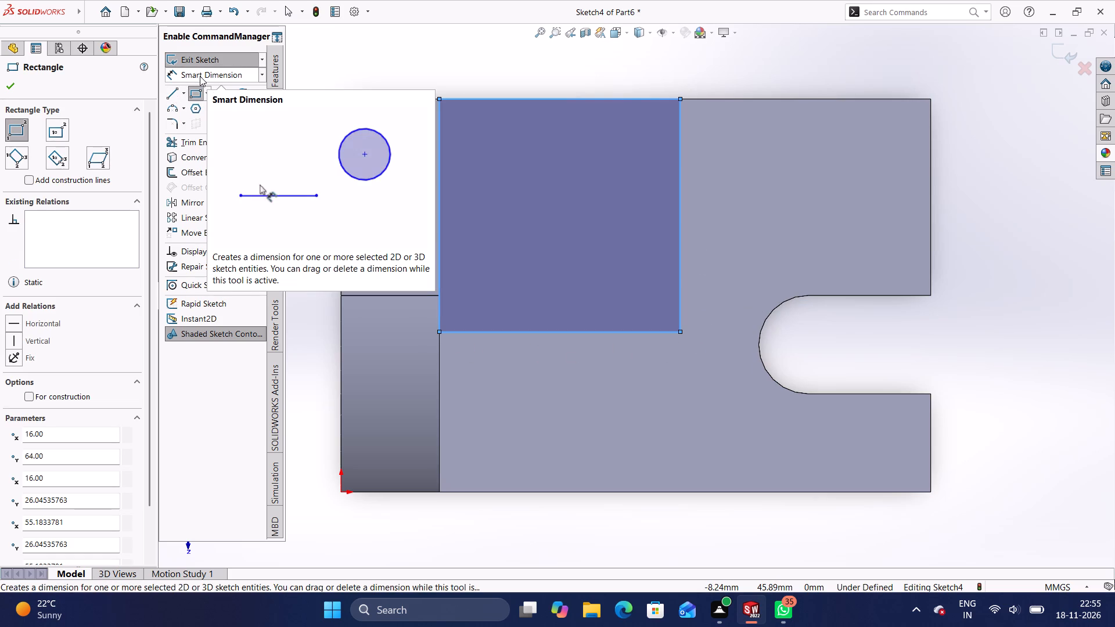
Dimension the rectangle's side parallel to the base's long edge to 40 mm.
{"action": "left_click", "coordinate": [200, 76]}
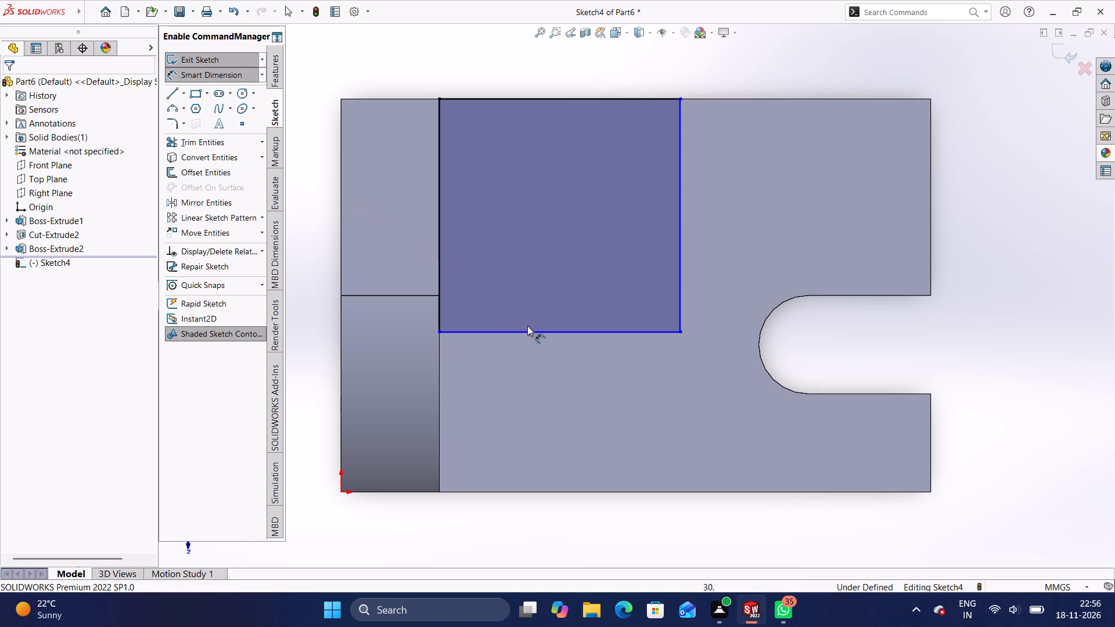
{"action": "left_click", "coordinate": [530, 331]}
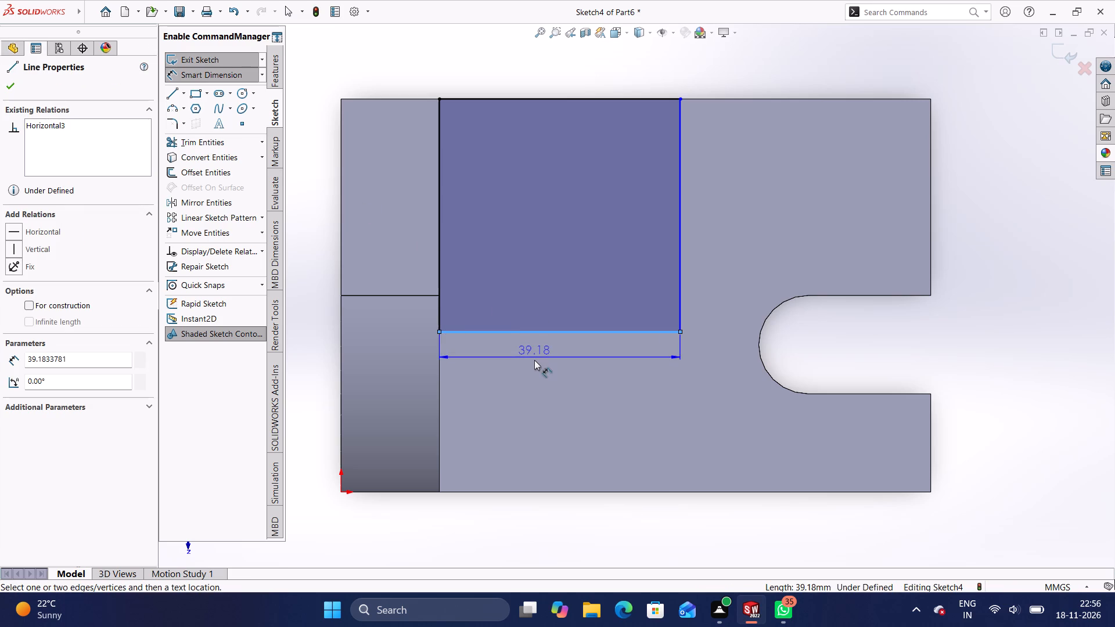
{"action": "left_click", "coordinate": [534, 377]}
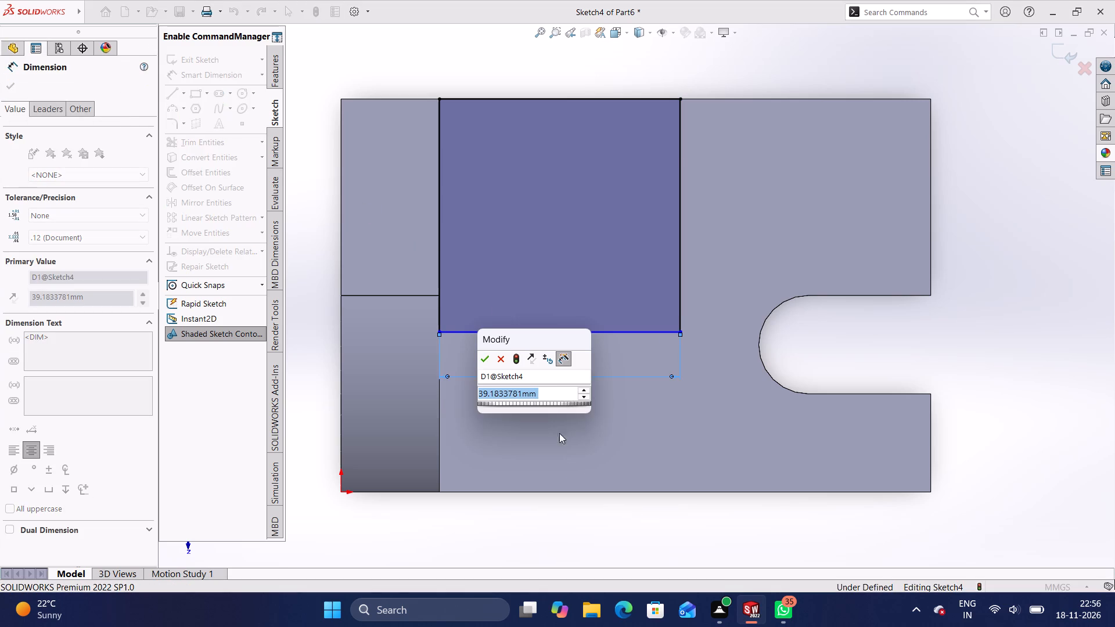
{"action": "key", "text": "BackSpace"}
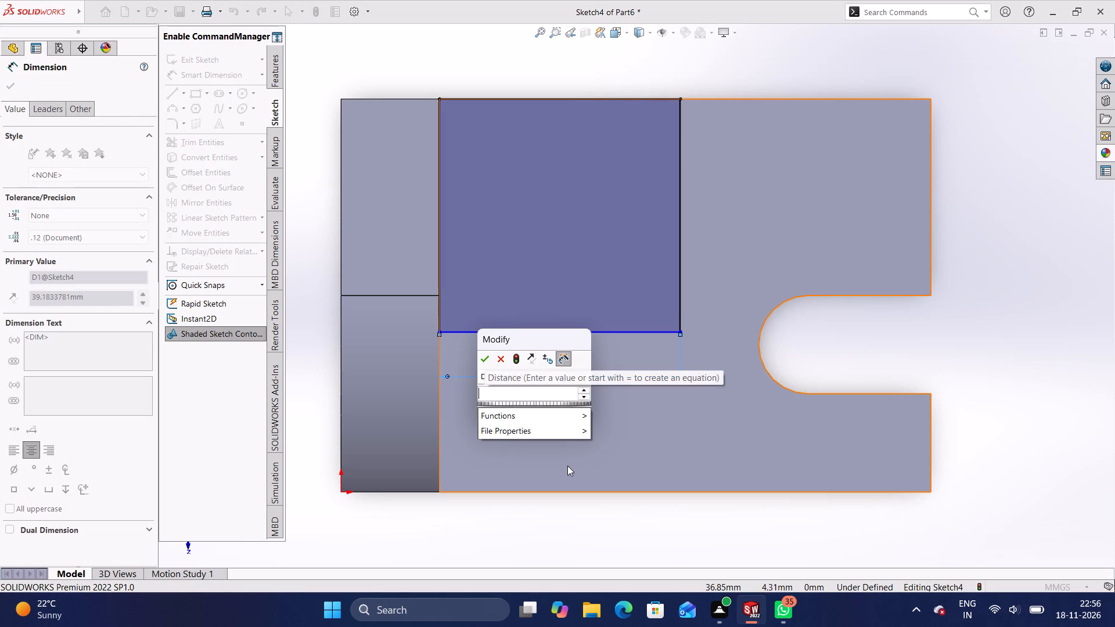
{"action": "type", "text": "40"}
{"action": "key", "text": "Return"}
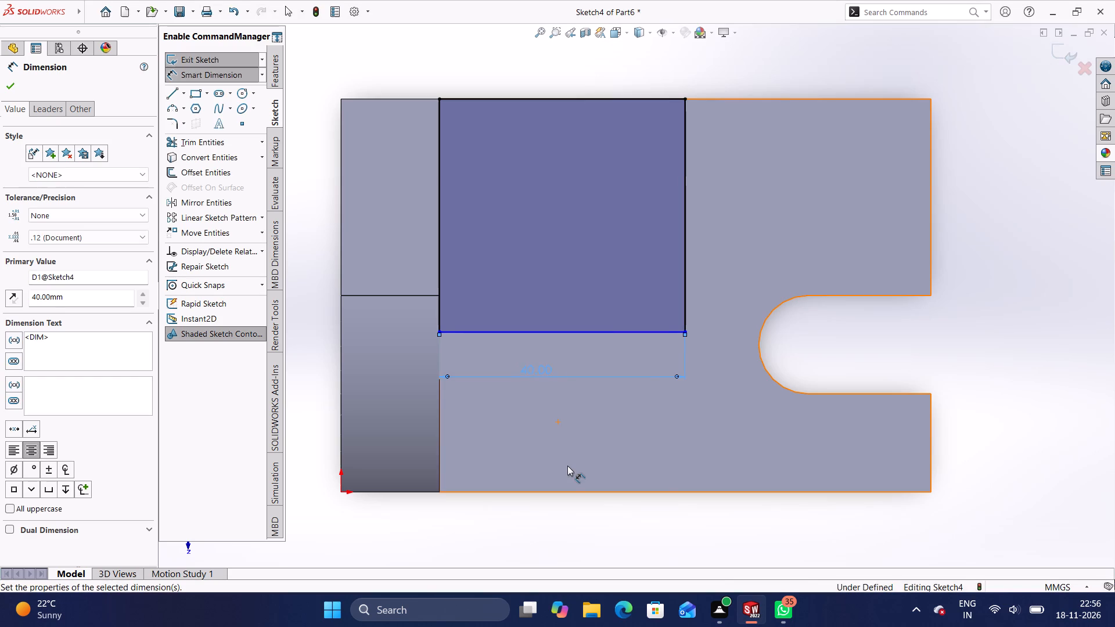
{"action": "left_click", "coordinate": [571, 441]}
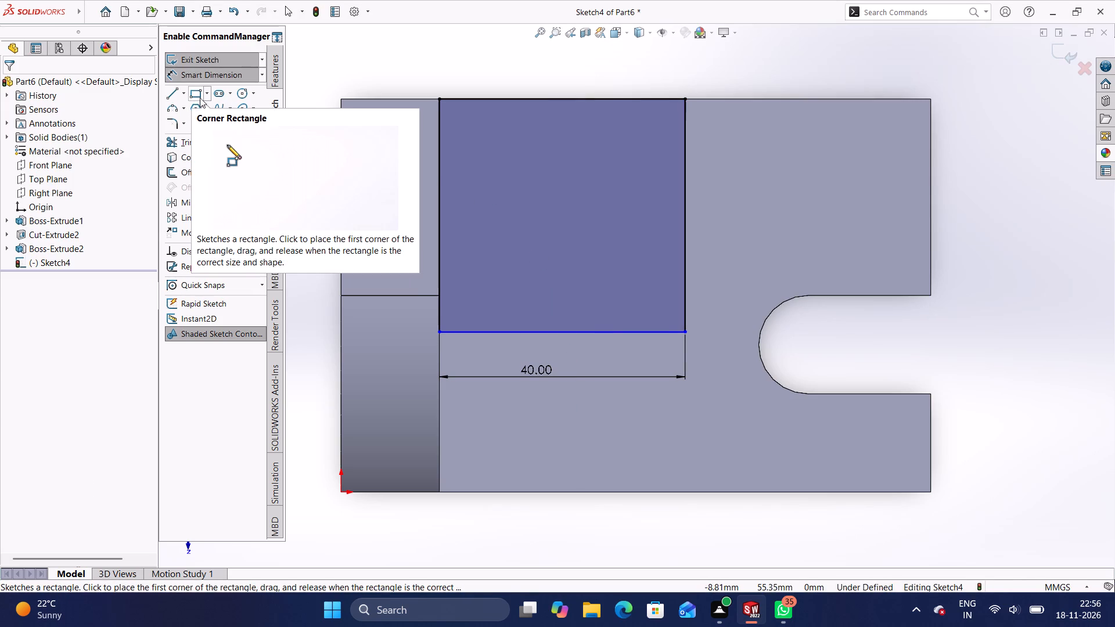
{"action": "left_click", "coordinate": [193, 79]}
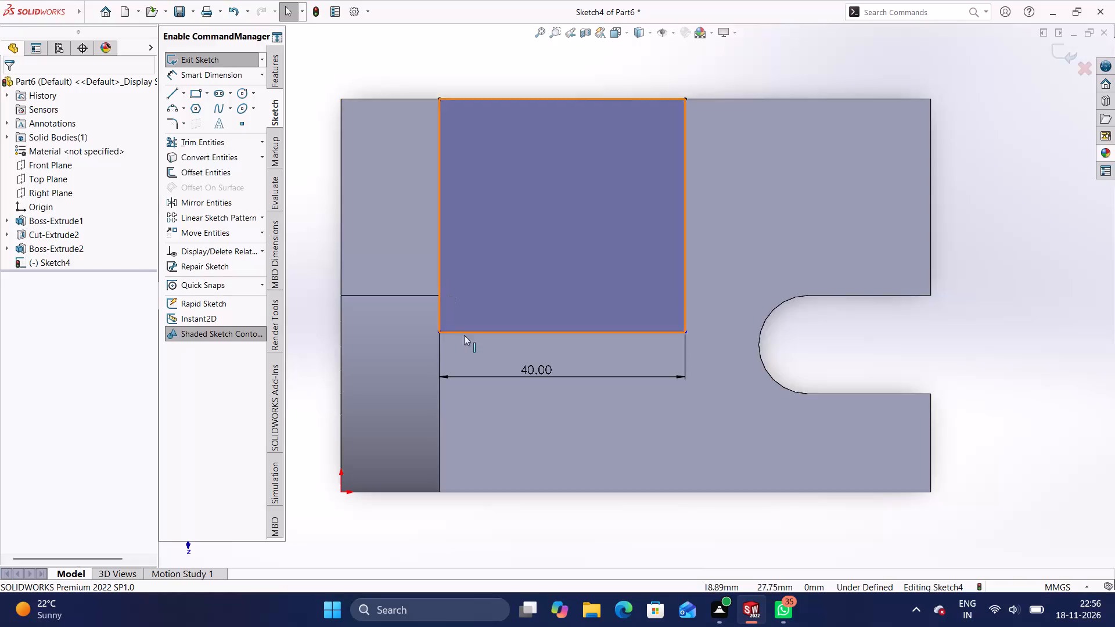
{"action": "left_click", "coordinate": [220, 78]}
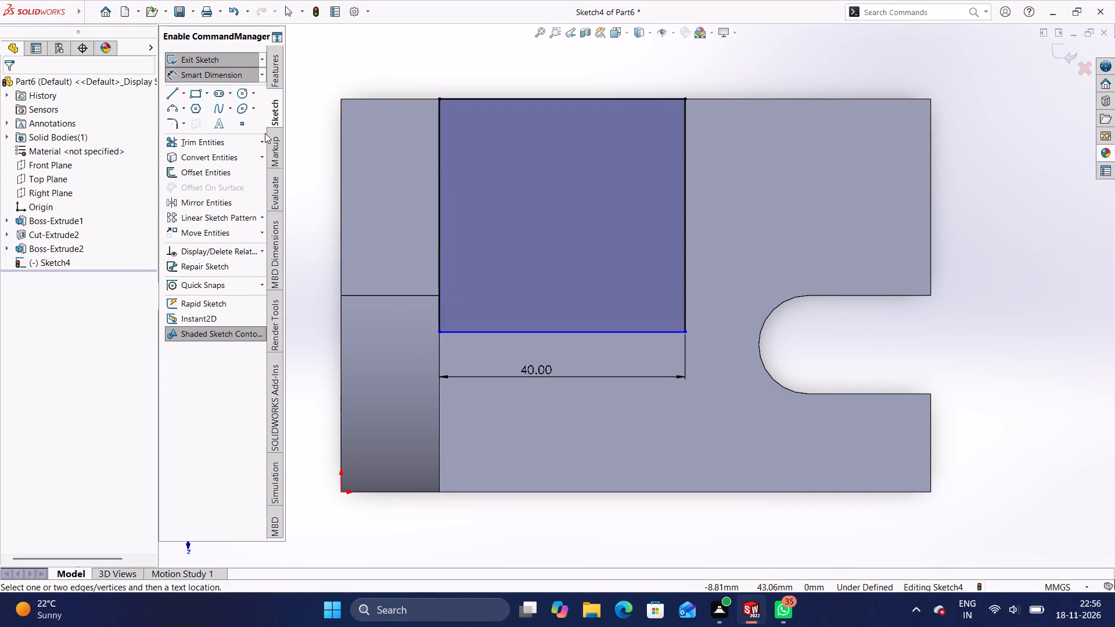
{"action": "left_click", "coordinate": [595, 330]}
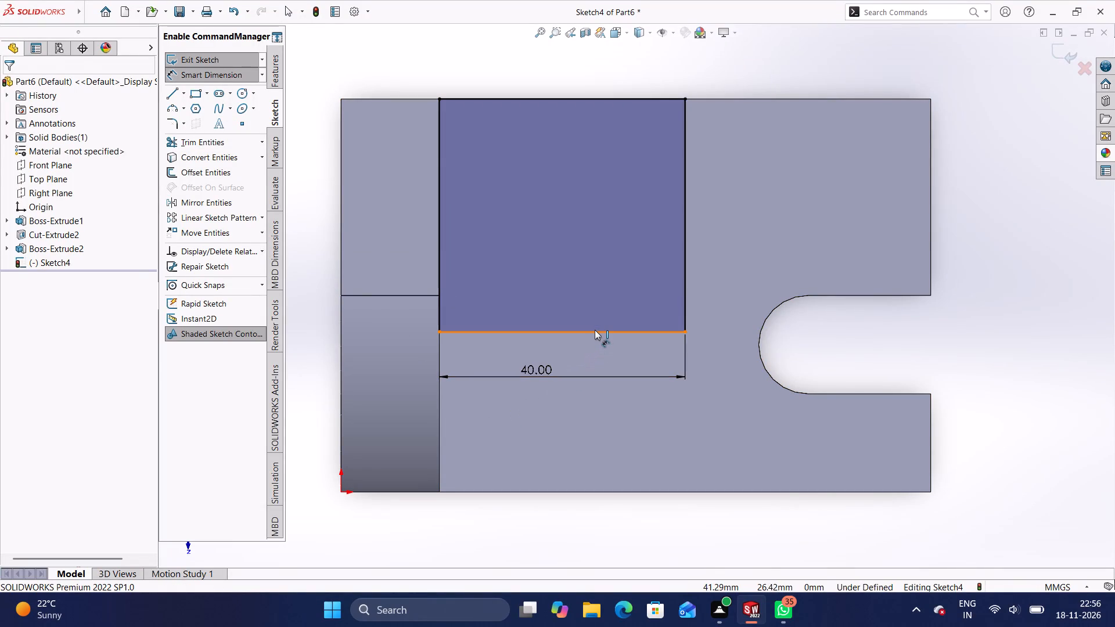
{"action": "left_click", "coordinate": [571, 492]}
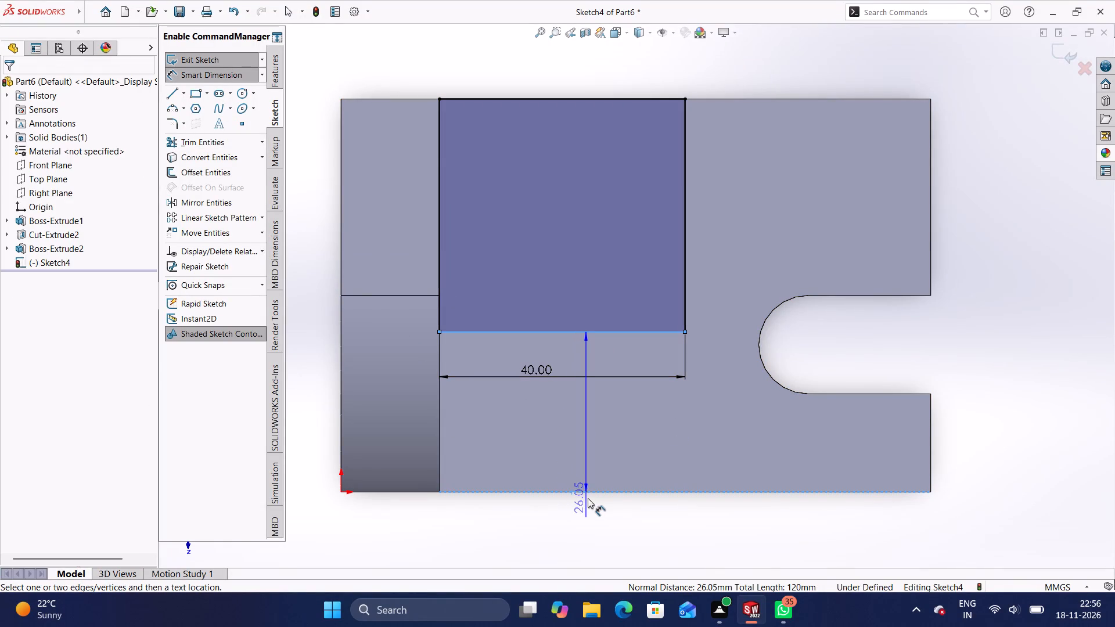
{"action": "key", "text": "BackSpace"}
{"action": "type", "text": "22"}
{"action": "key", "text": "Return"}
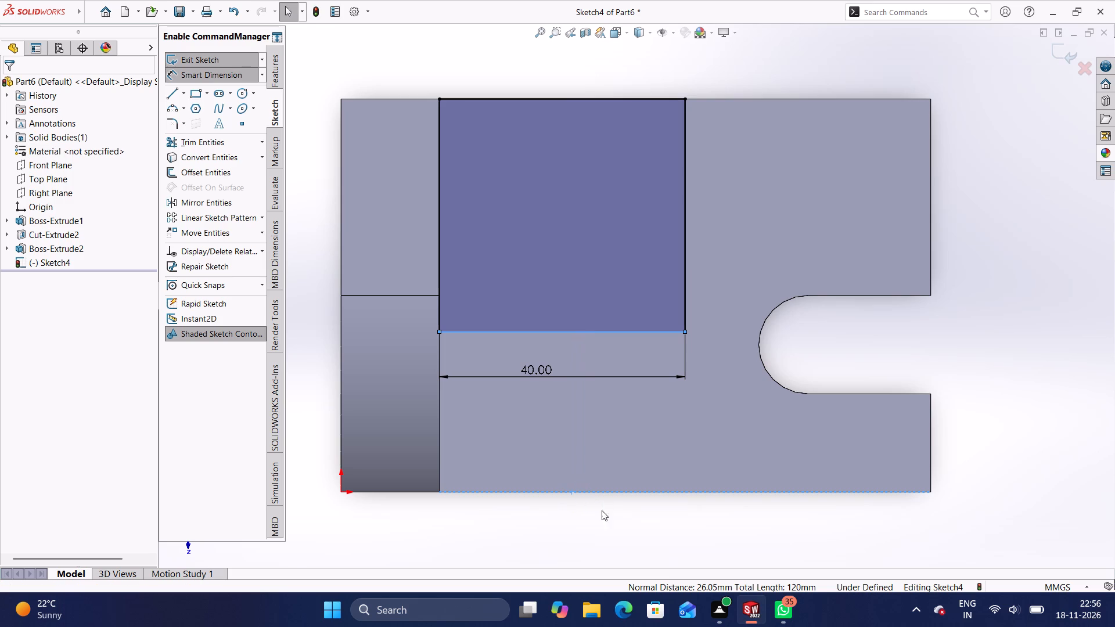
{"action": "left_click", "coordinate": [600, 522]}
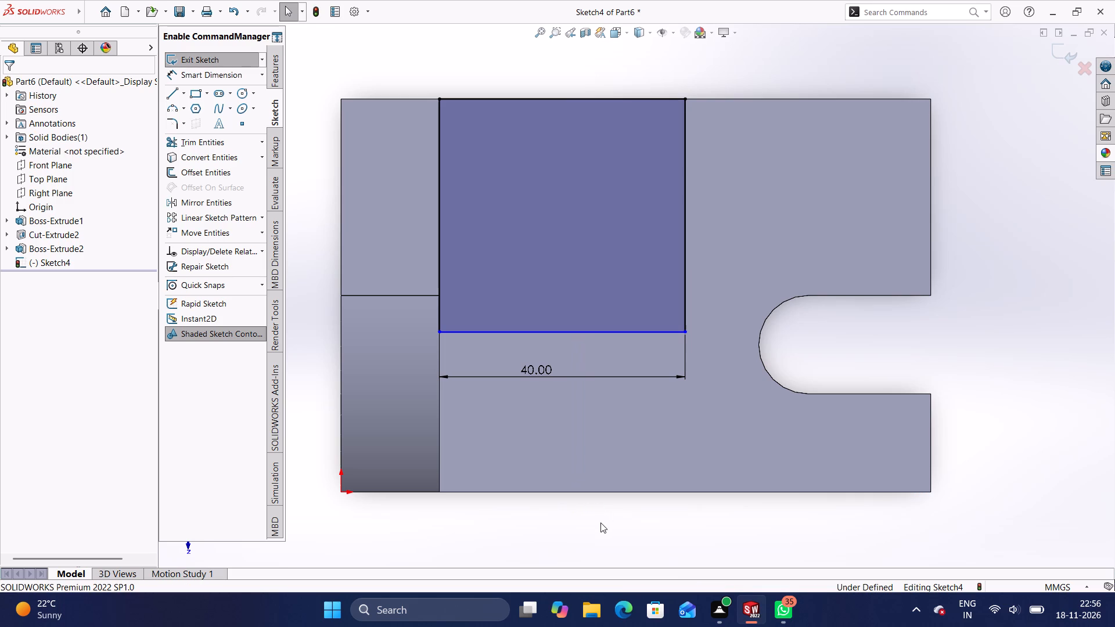
Dimension the distance from the rectangle's free long side to the base's long edge through the origin as 22 mm.
{"action": "left_click", "coordinate": [228, 72]}
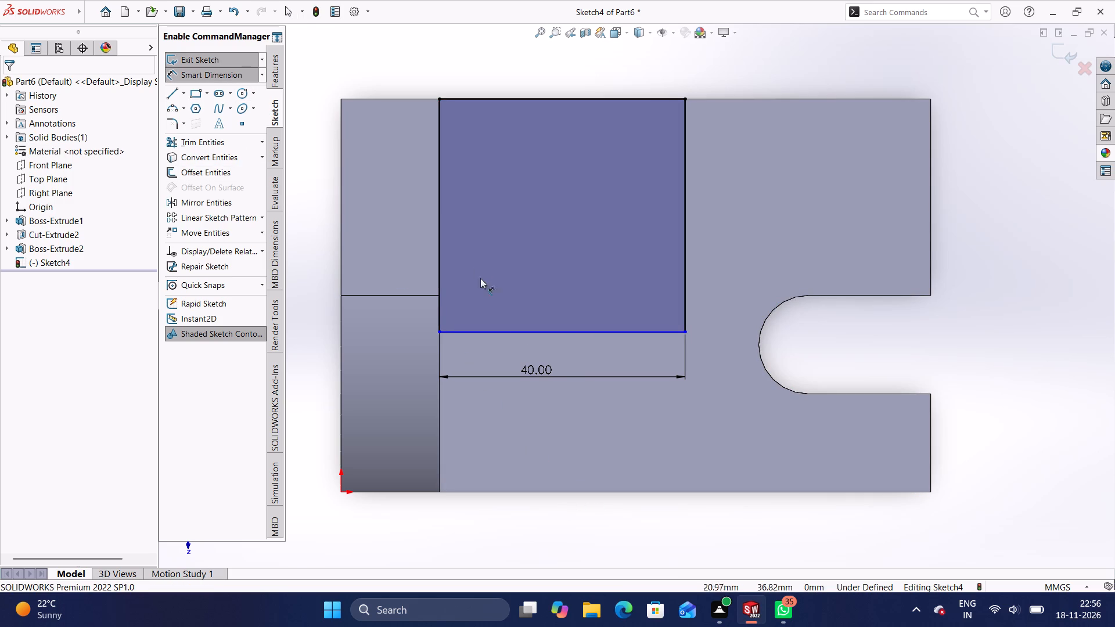
{"action": "left_click", "coordinate": [586, 331]}
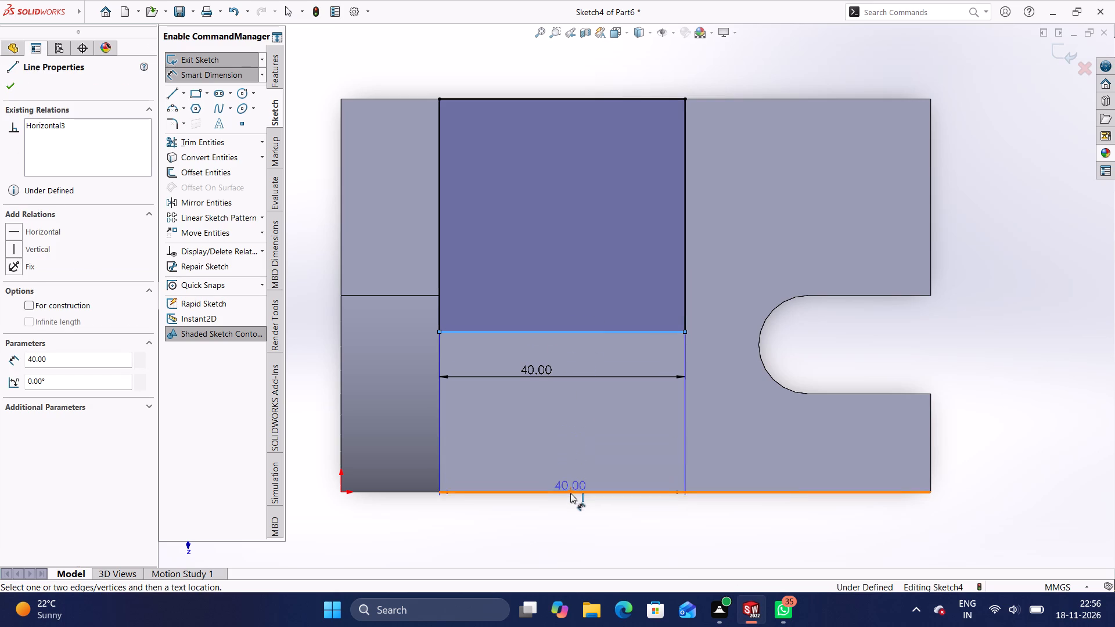
{"action": "left_click", "coordinate": [565, 492]}
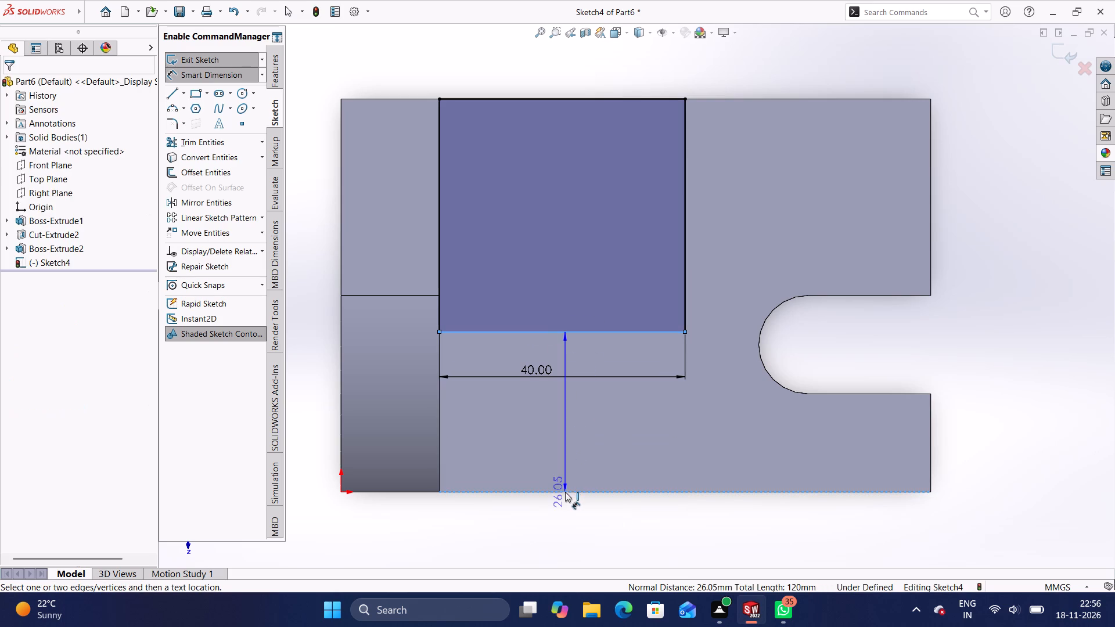
{"action": "left_click", "coordinate": [591, 508]}
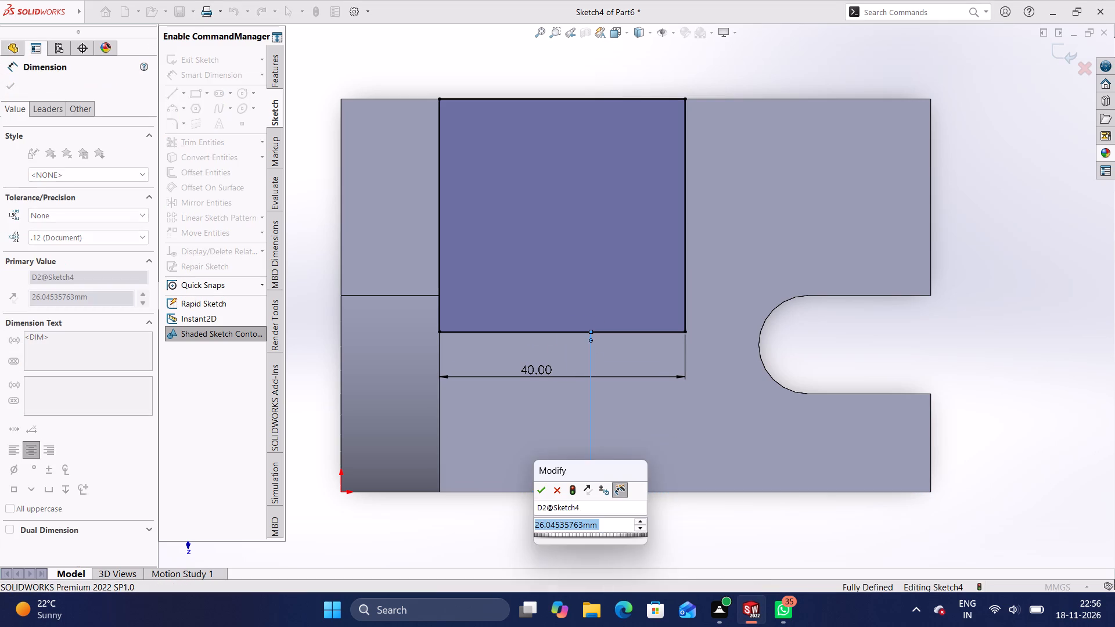
{"action": "key", "text": "BackSpace"}
{"action": "type", "text": "22"}
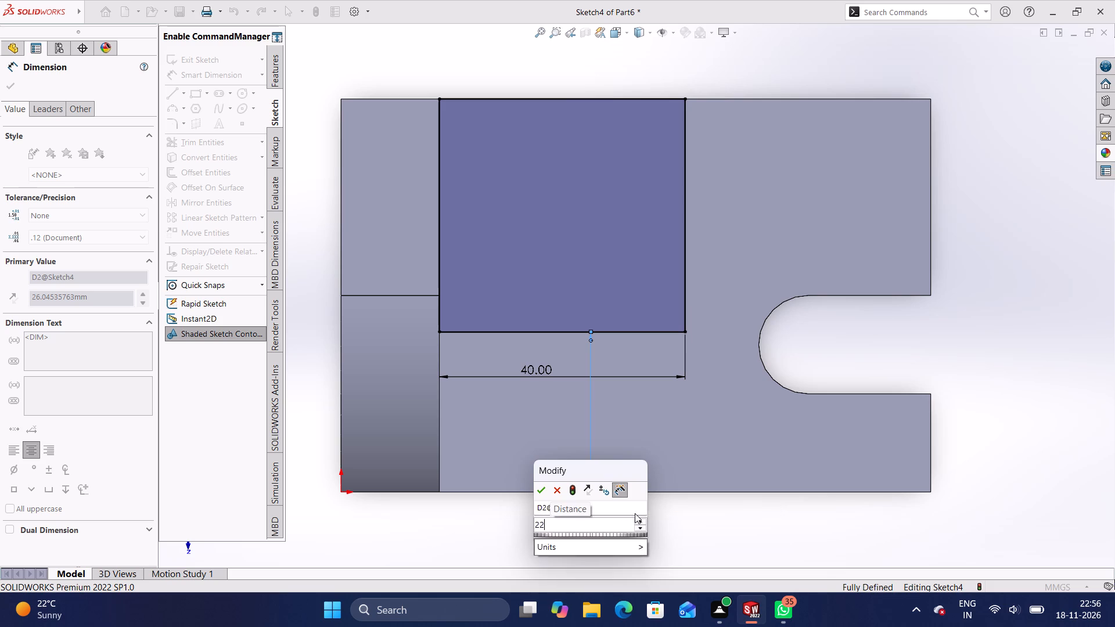
{"action": "key", "text": "Return"}
{"action": "left_click", "coordinate": [649, 529]}
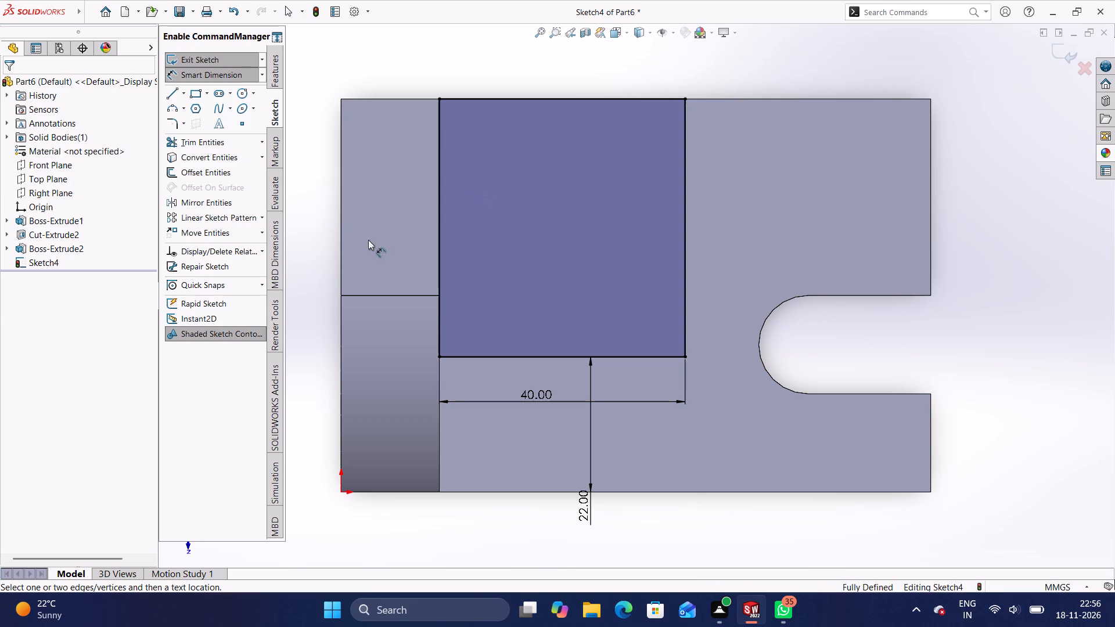
Extrude the rectangle on the base's top face 28 mm upward as a blind boss merged with the bracket.
{"action": "middle_click_drag", "start_coordinate": [821, 536], "coordinate": [789, 536]}
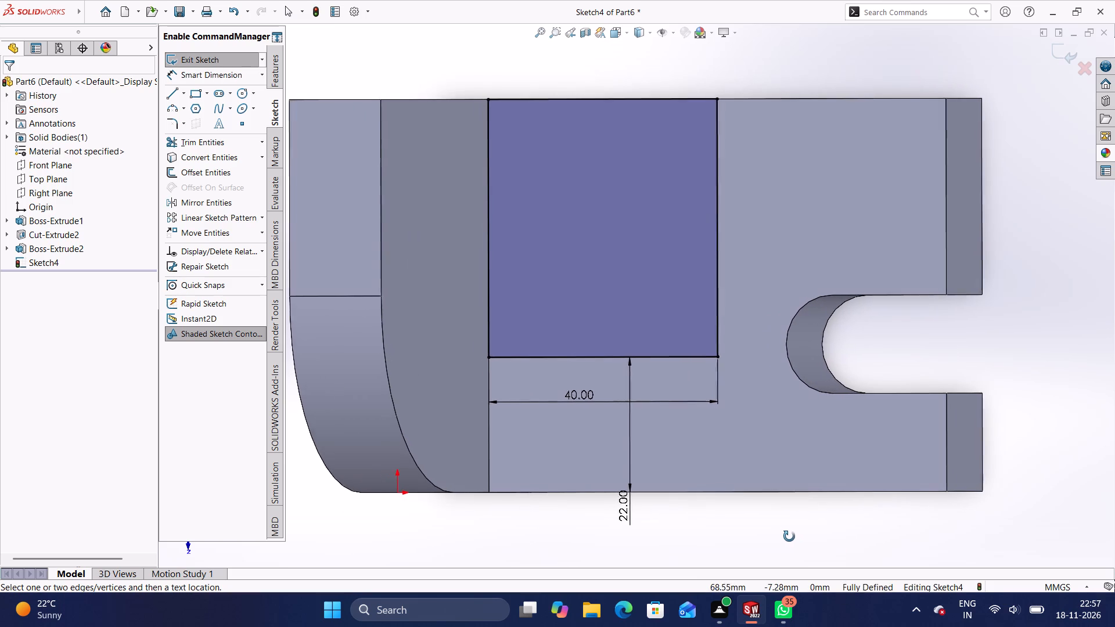
{"action": "middle_click_drag", "start_coordinate": [789, 536], "coordinate": [788, 536]}
{"action": "scroll", "coordinate": [788, 536], "scroll_direction": "up", "scroll_amount": 2}
{"action": "middle_click_drag", "start_coordinate": [788, 536], "coordinate": [782, 533]}
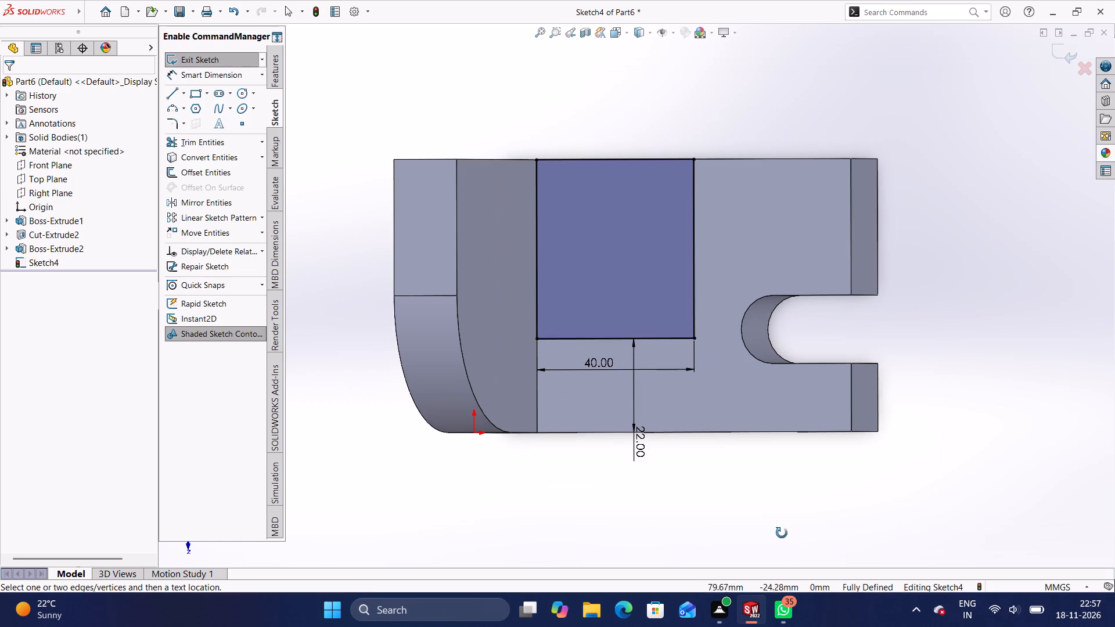
{"action": "middle_click_drag", "start_coordinate": [782, 533], "coordinate": [767, 526]}
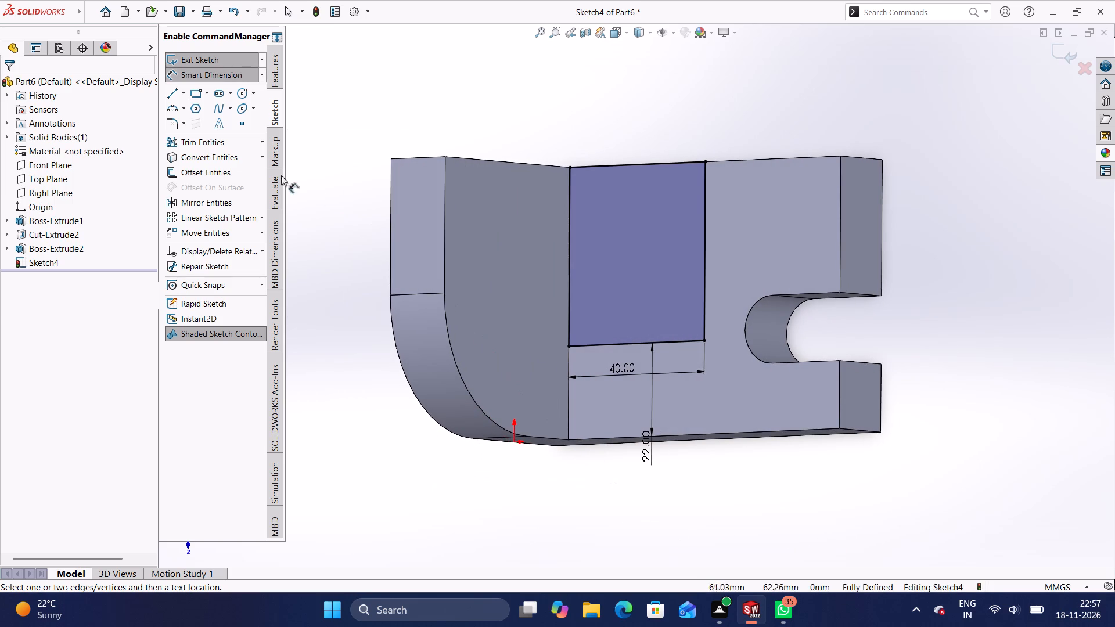
{"action": "left_click", "coordinate": [279, 64]}
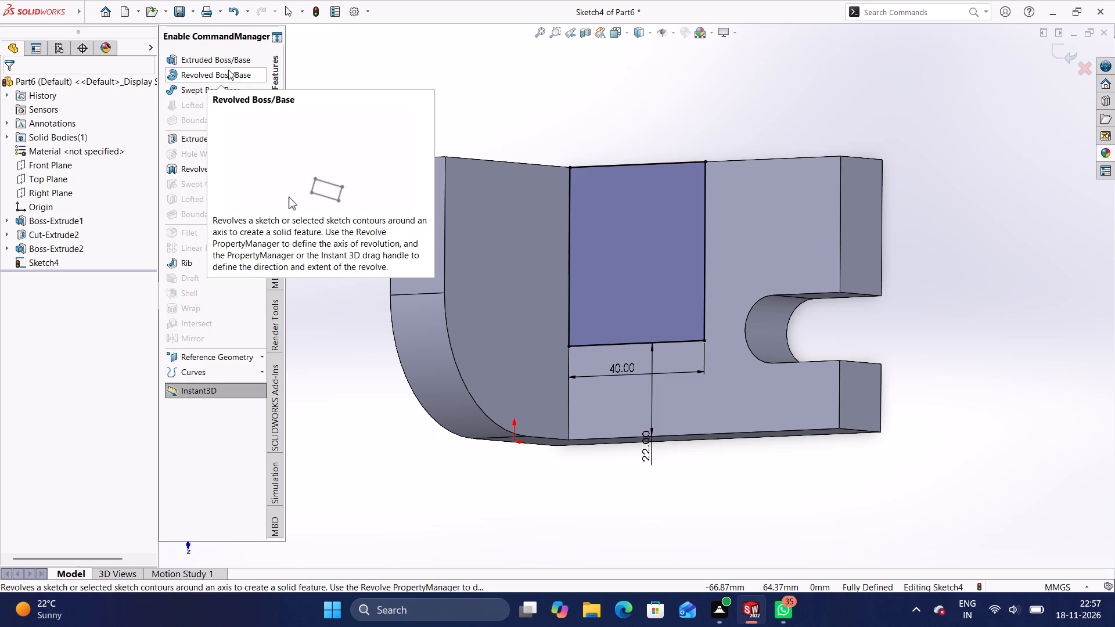
{"action": "left_click", "coordinate": [228, 65]}
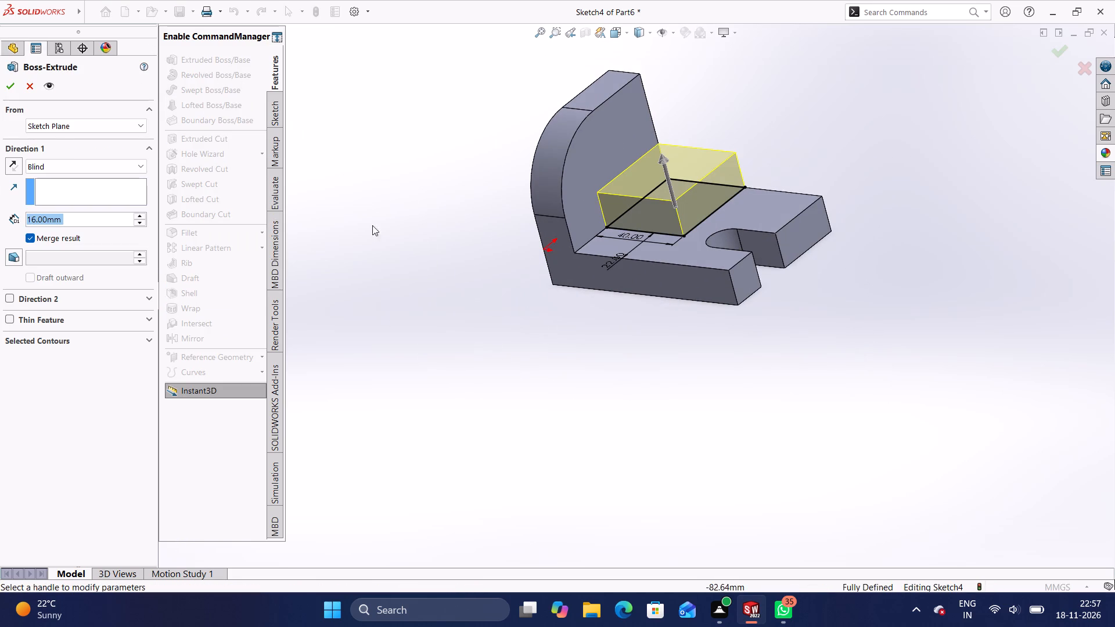
{"action": "left_click", "coordinate": [82, 220]}
{"action": "key", "text": "BackSpace"}
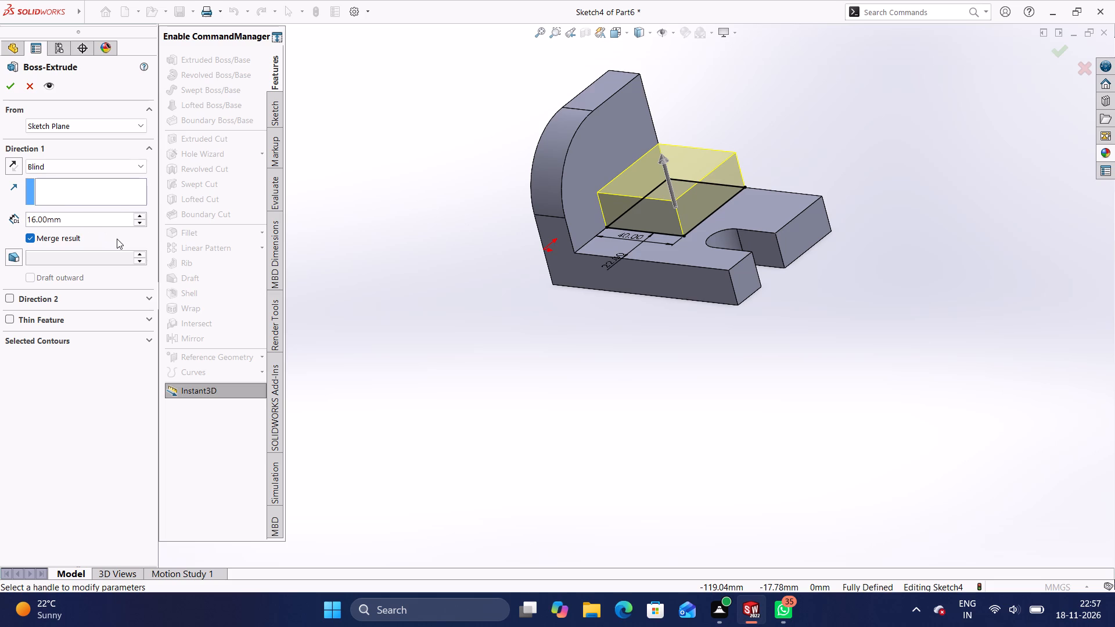
{"action": "key", "text": "BackSpace"}
{"action": "key", "text": "BackSpace"}
{"action": "key", "text": "BackSpace"}
{"action": "key", "text": "BackSpace"}
{"action": "key", "text": "BackSpace"}
{"action": "key", "text": "BackSpace"}
{"action": "key", "text": "BackSpace"}
{"action": "key", "text": "BackSpace"}
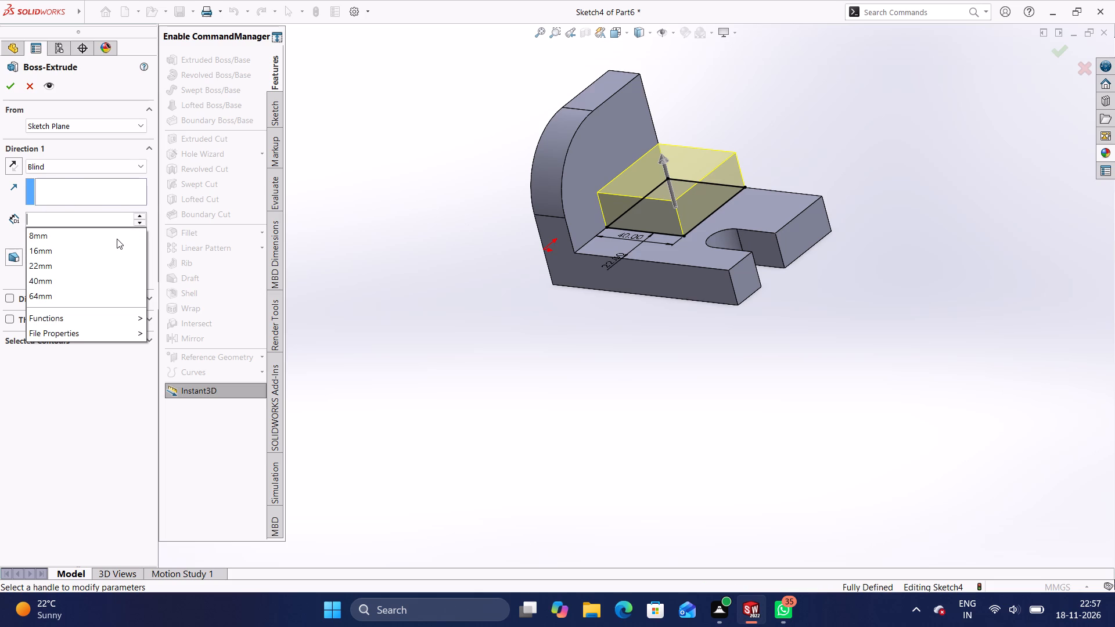
{"action": "key", "text": "2"}
{"action": "key", "text": "8"}
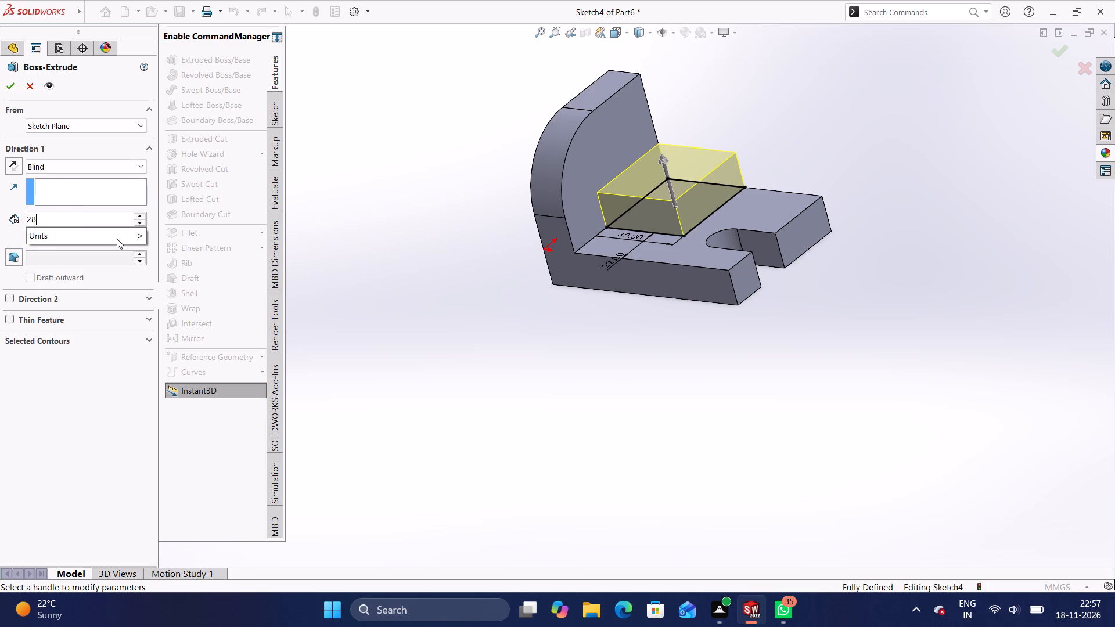
{"action": "key", "text": "Return"}
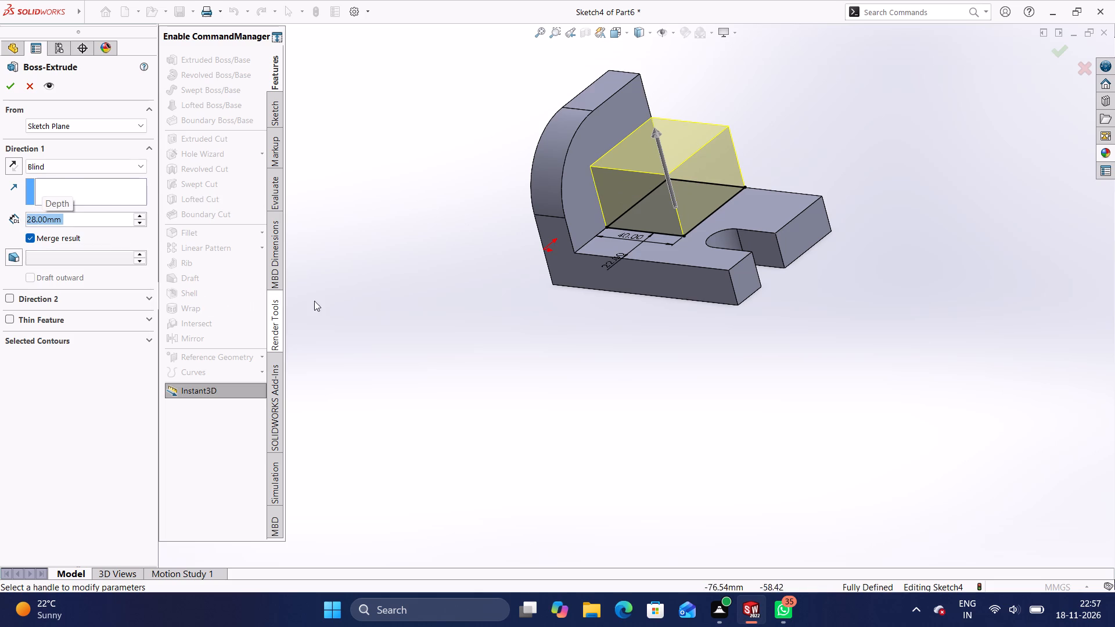
{"action": "left_click", "coordinate": [13, 88]}
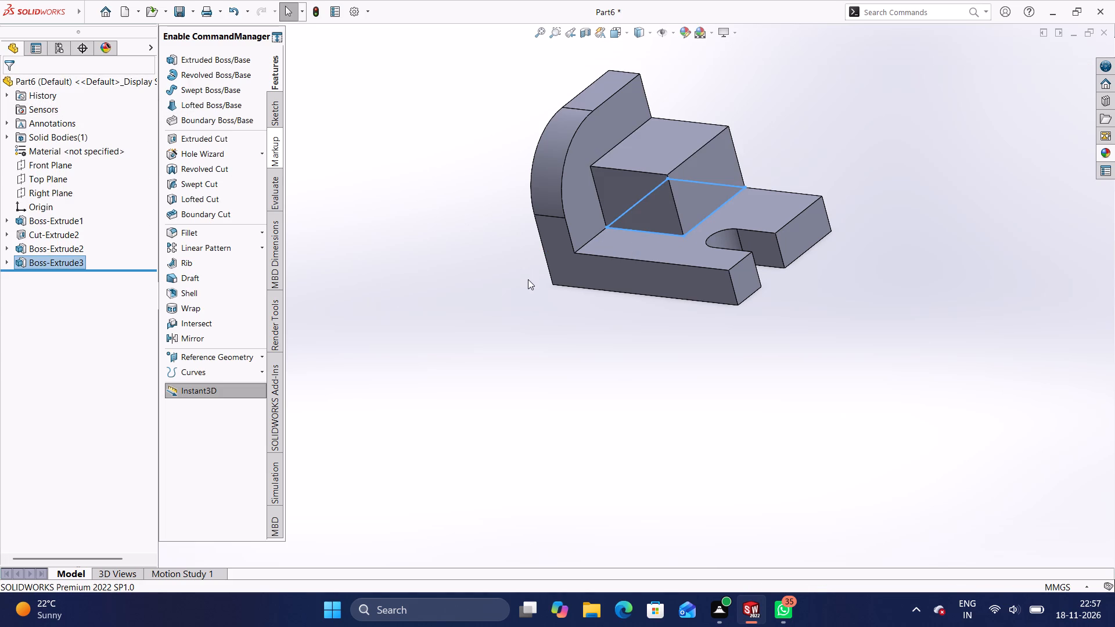
Sketch a circle about 24 mm in diameter on the block's side face nearer the origin, centred on its top edge's midpoint.
{"action": "middle_click_drag", "start_coordinate": [528, 281], "coordinate": [749, 215]}
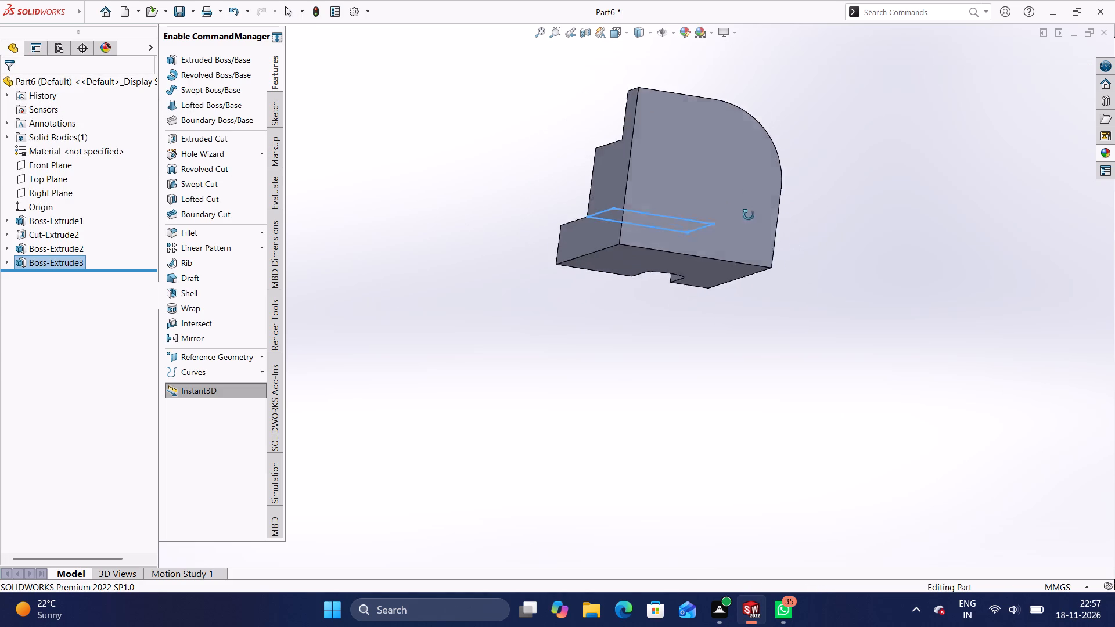
{"action": "middle_click_drag", "start_coordinate": [749, 215], "coordinate": [1013, 178]}
{"action": "middle_click_drag", "start_coordinate": [735, 337], "coordinate": [745, 336]}
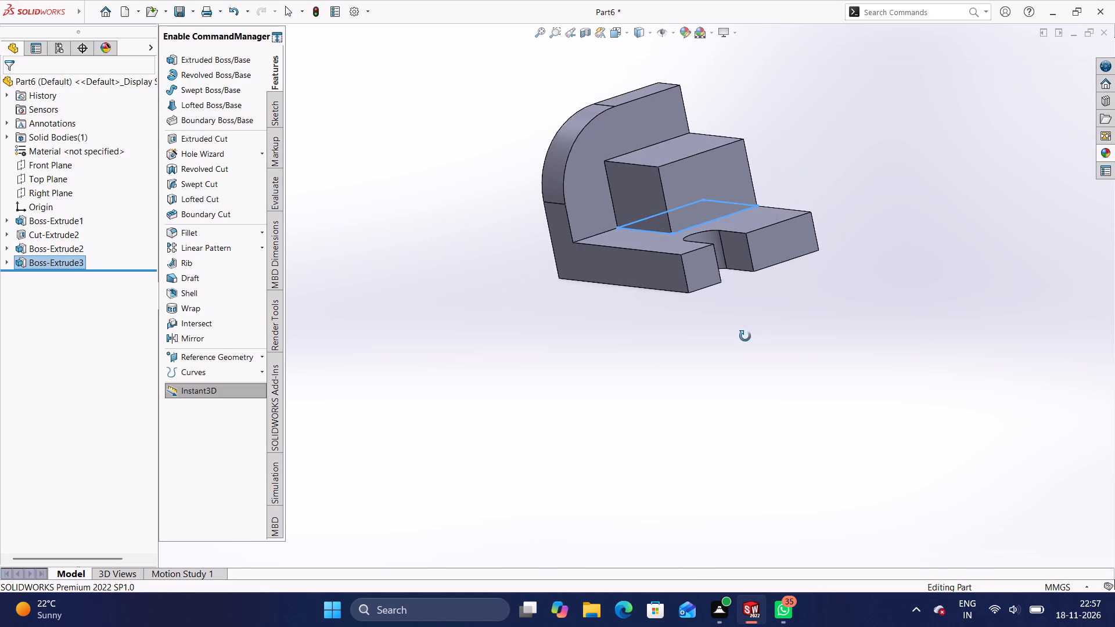
{"action": "middle_click_drag", "start_coordinate": [745, 336], "coordinate": [787, 319]}
{"action": "middle_click_drag", "start_coordinate": [693, 326], "coordinate": [721, 331]}
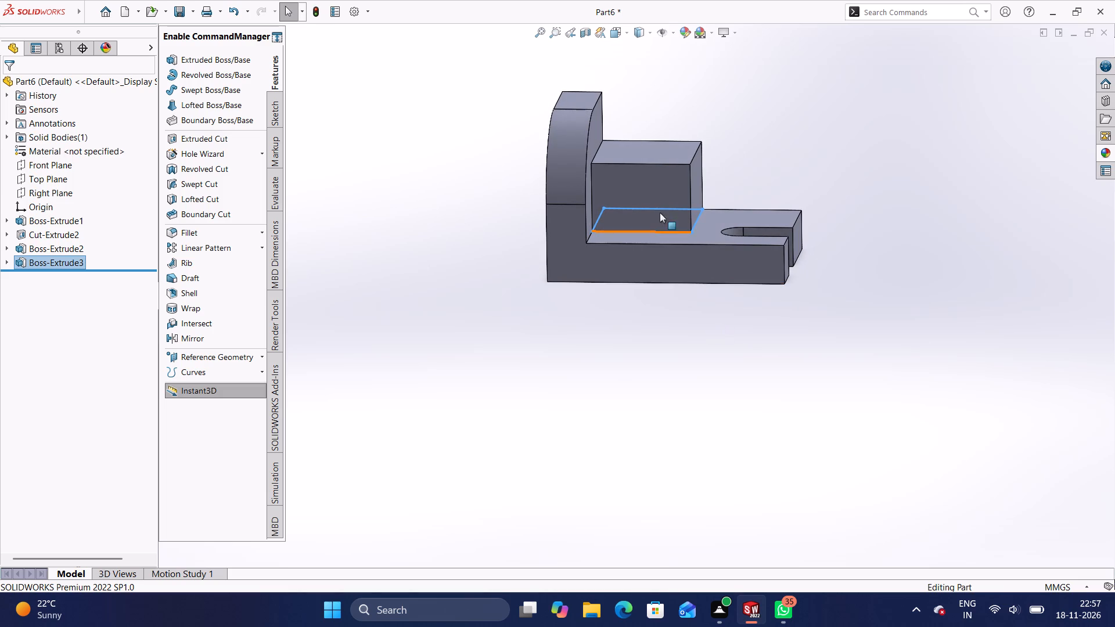
{"action": "left_click", "coordinate": [655, 193]}
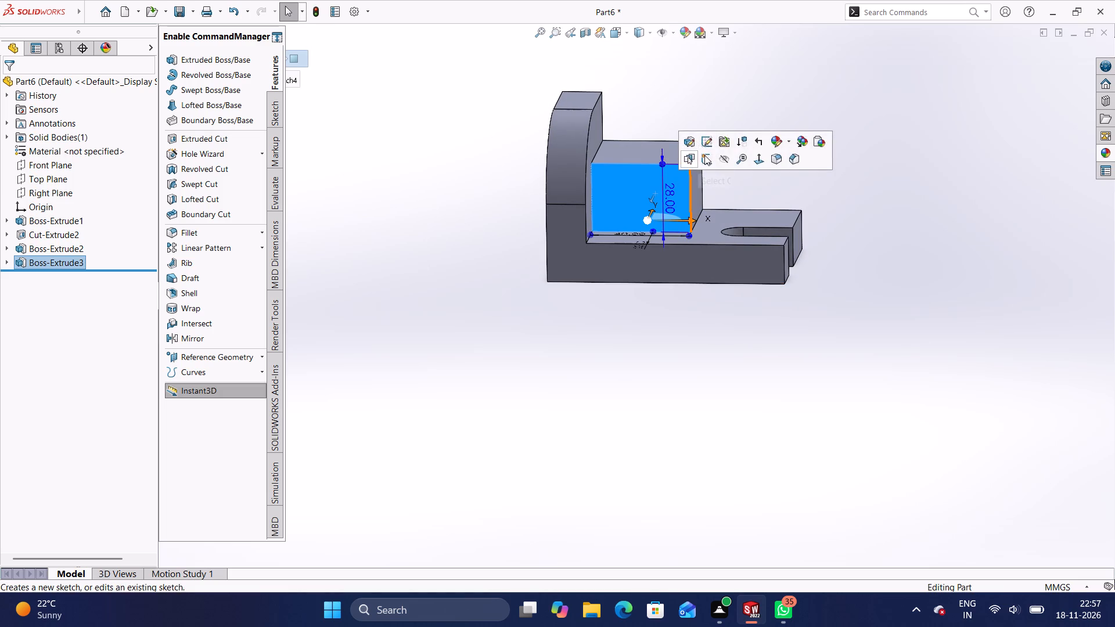
{"action": "left_click", "coordinate": [704, 155]}
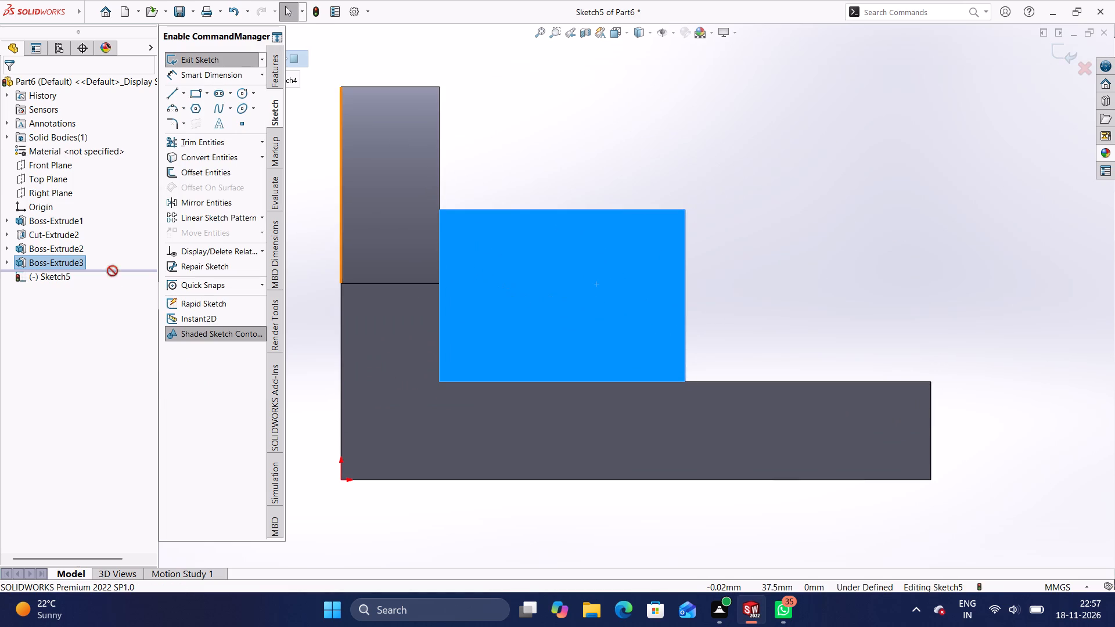
{"action": "left_click", "coordinate": [240, 91]}
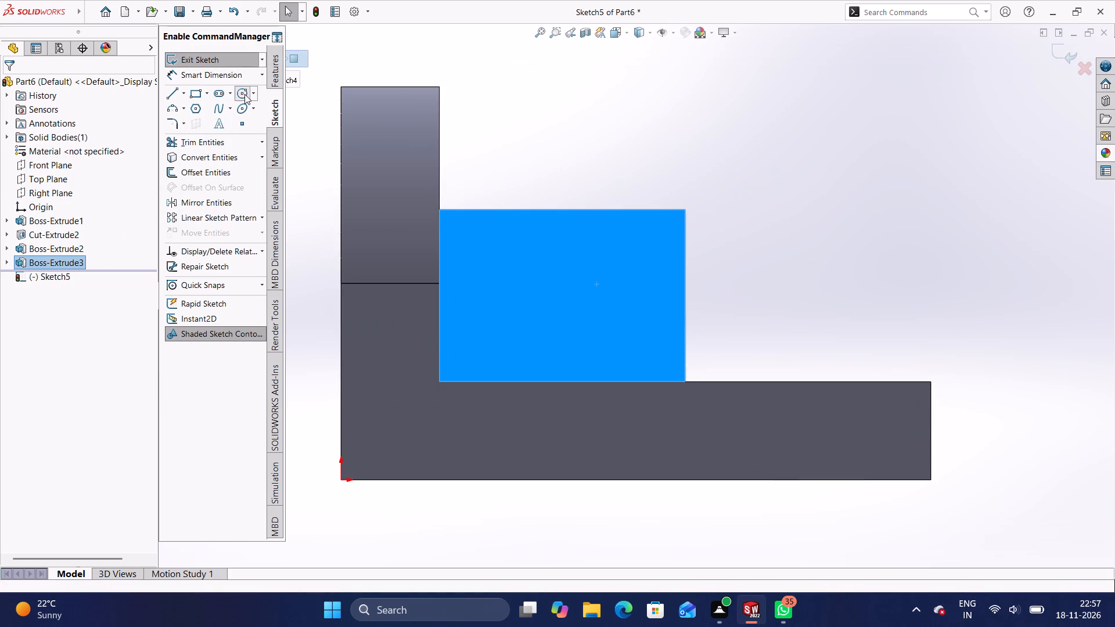
{"action": "left_click", "coordinate": [561, 209]}
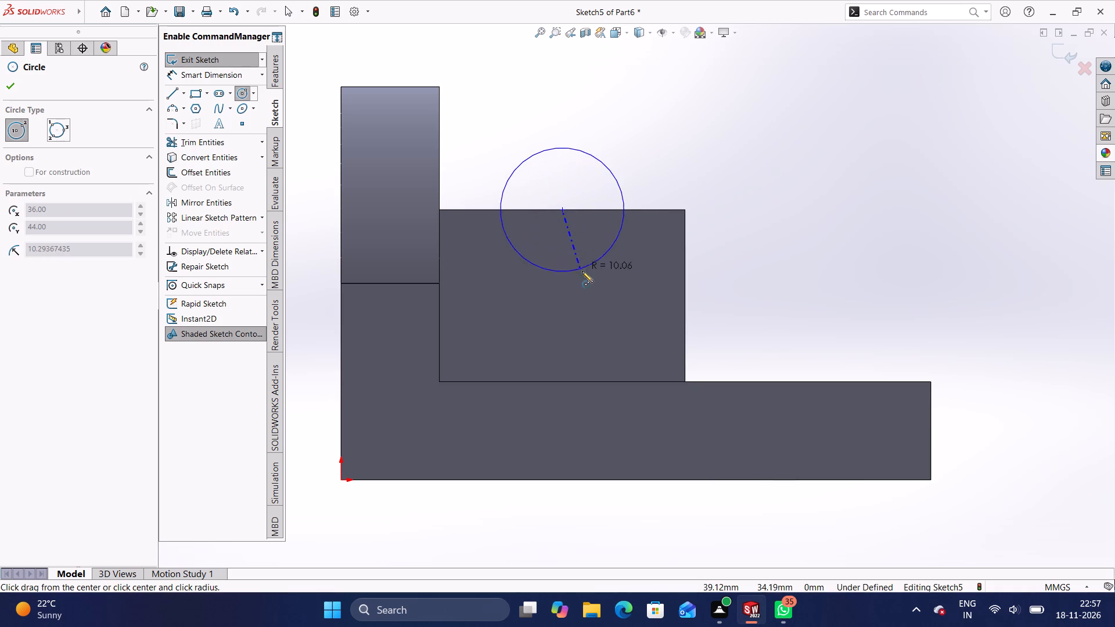
{"action": "left_click", "coordinate": [584, 280]}
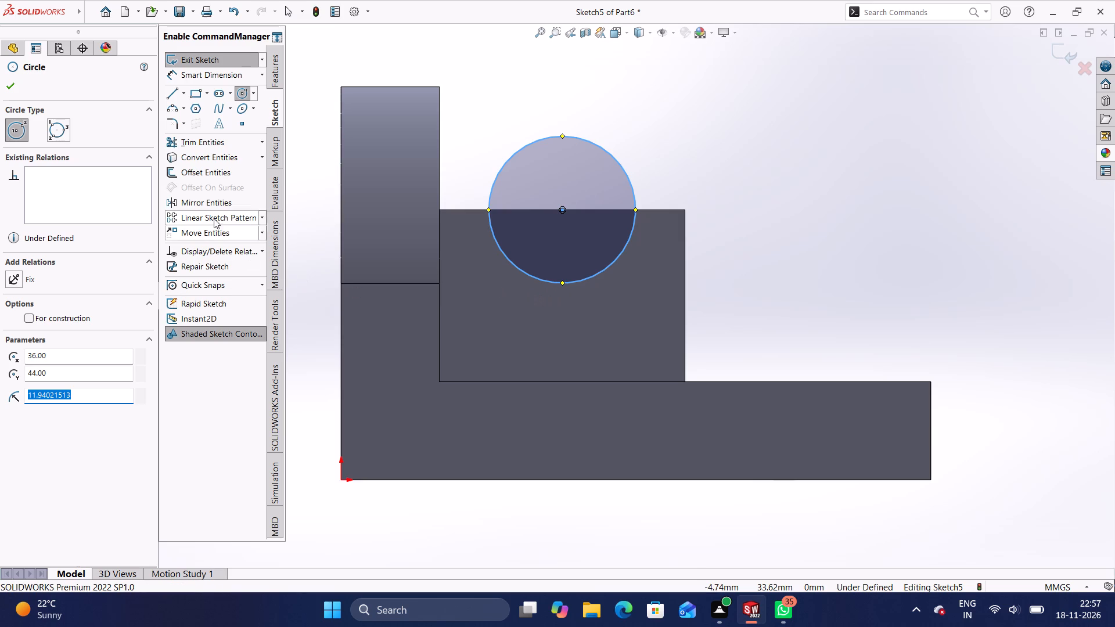
Dimension the circle's diameter as 28 mm.
{"action": "left_click", "coordinate": [204, 77]}
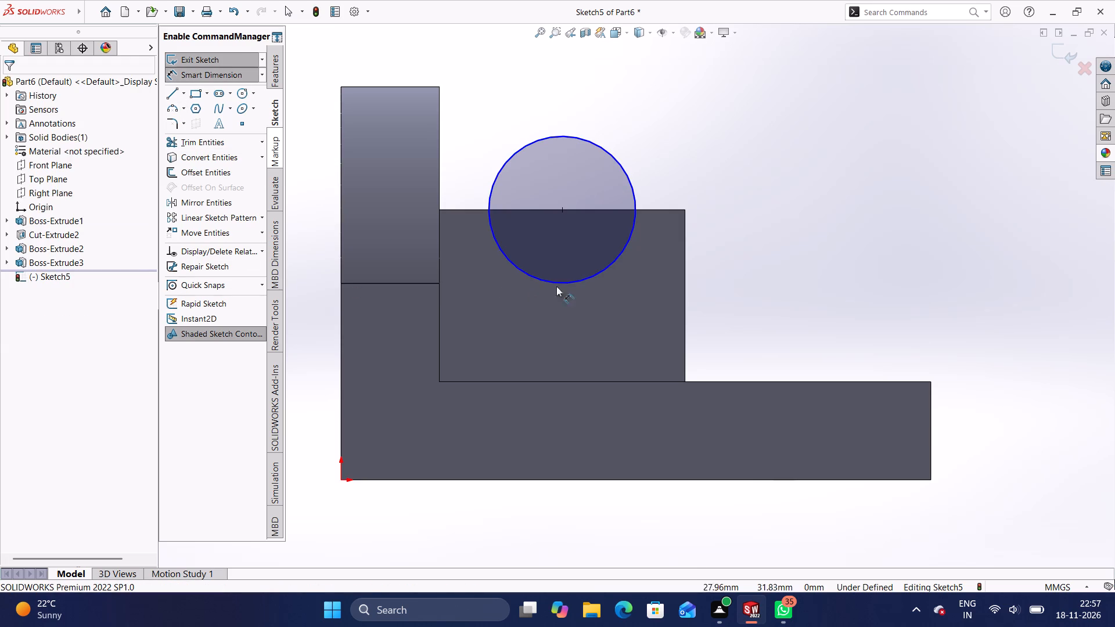
{"action": "left_click", "coordinate": [627, 174]}
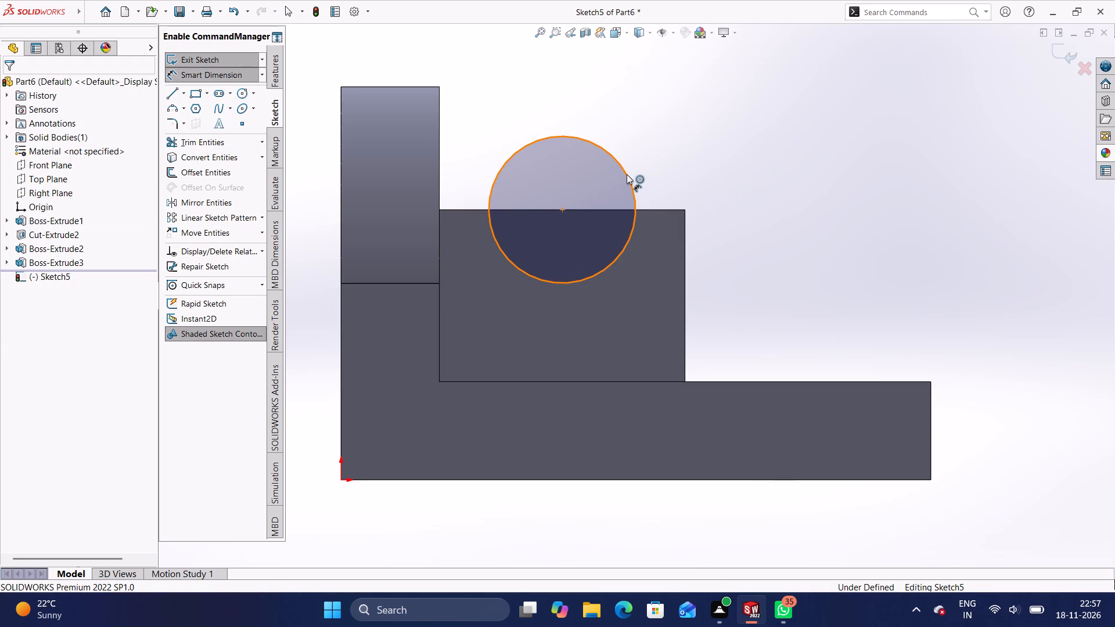
{"action": "left_click", "coordinate": [788, 92]}
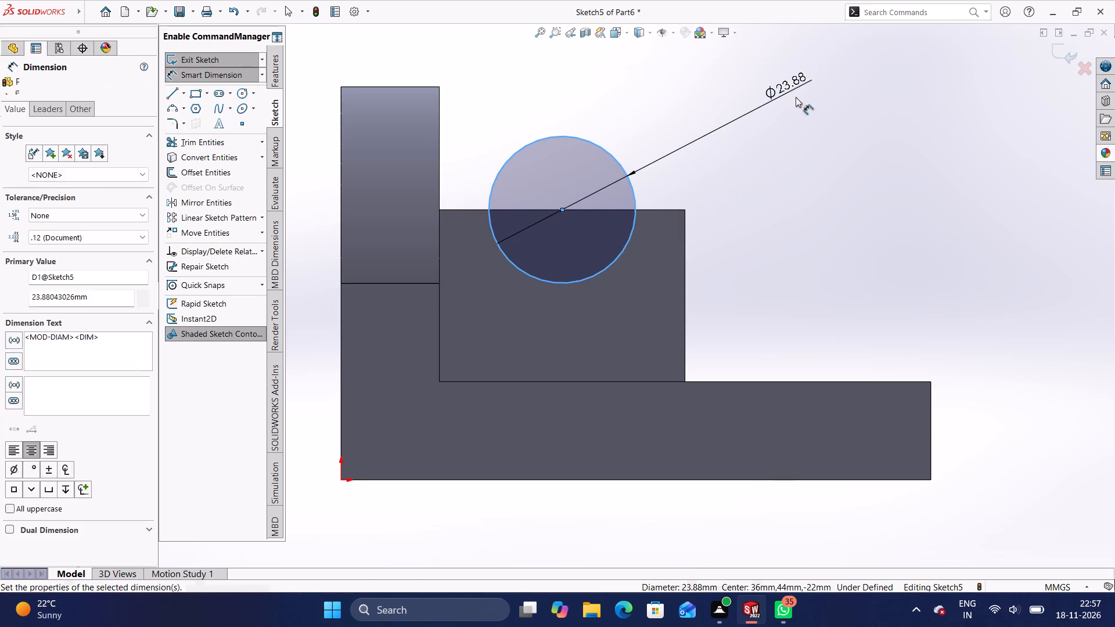
{"action": "key", "text": "BackSpace"}
{"action": "key", "text": "2"}
{"action": "key", "text": "8"}
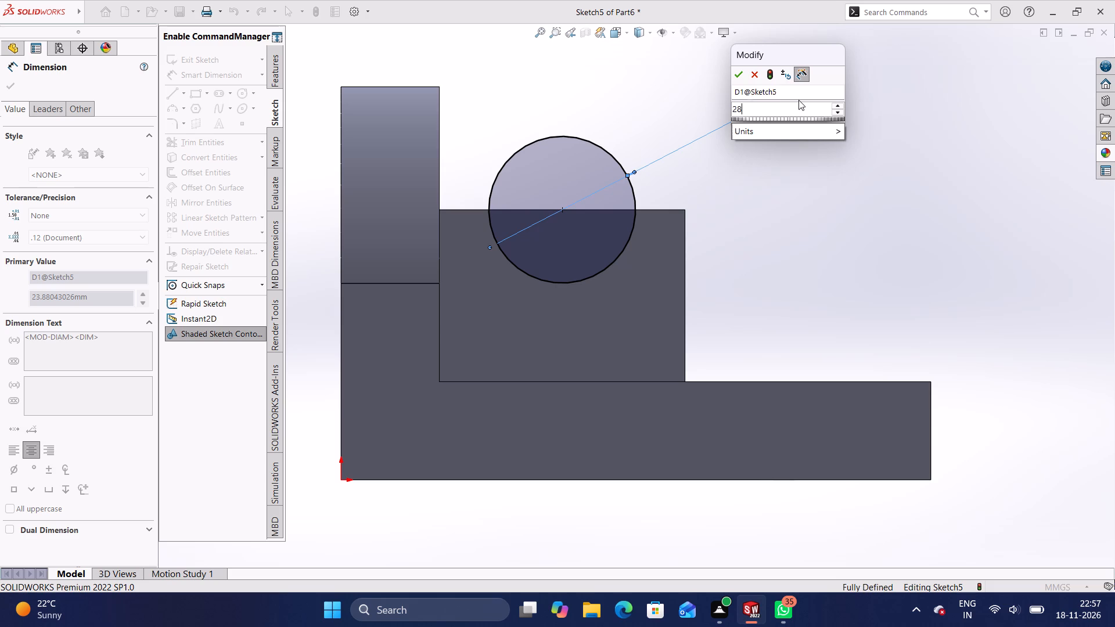
{"action": "key", "text": "Return"}
{"action": "left_click", "coordinate": [799, 172]}
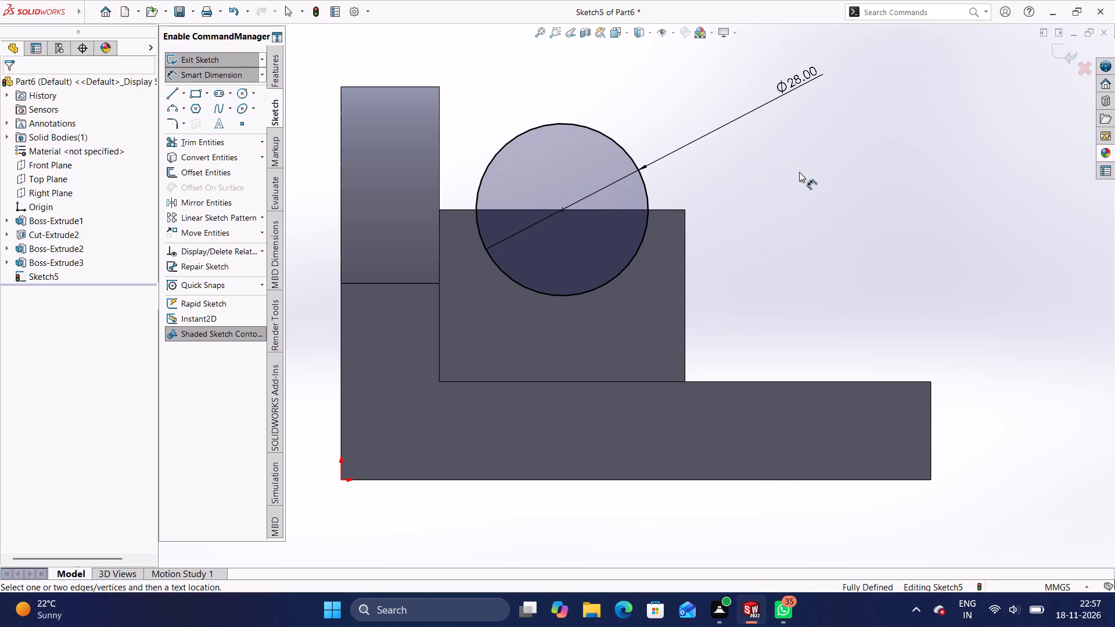
Cut the circle Through All along the block to form a semicircular groove in its top.
{"action": "middle_click_drag", "start_coordinate": [876, 205], "coordinate": [845, 228]}
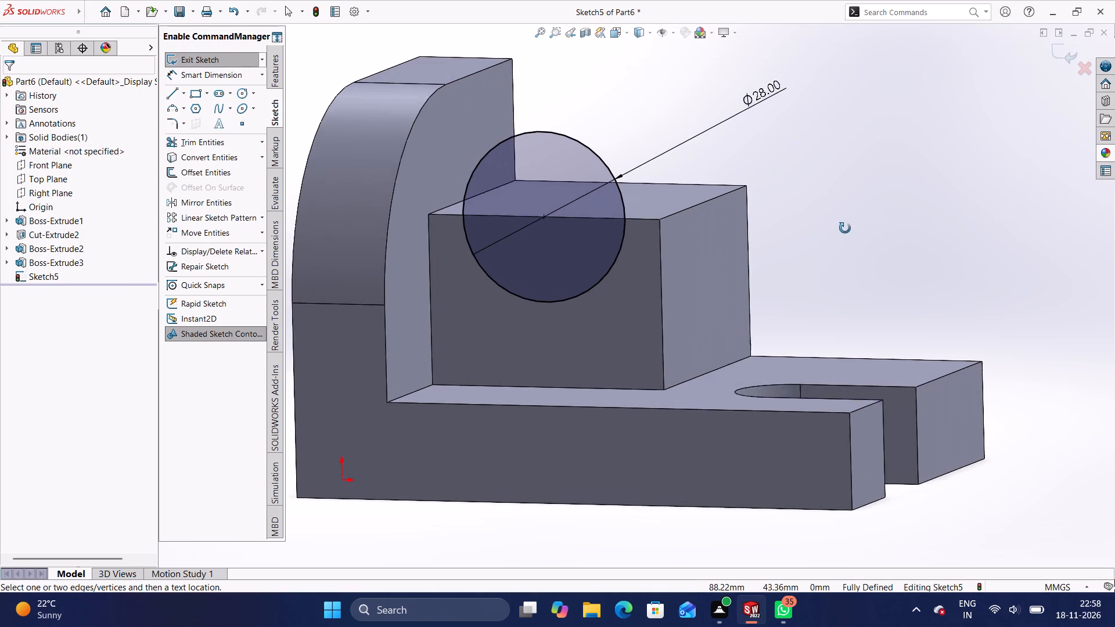
{"action": "middle_click_drag", "start_coordinate": [845, 228], "coordinate": [823, 243]}
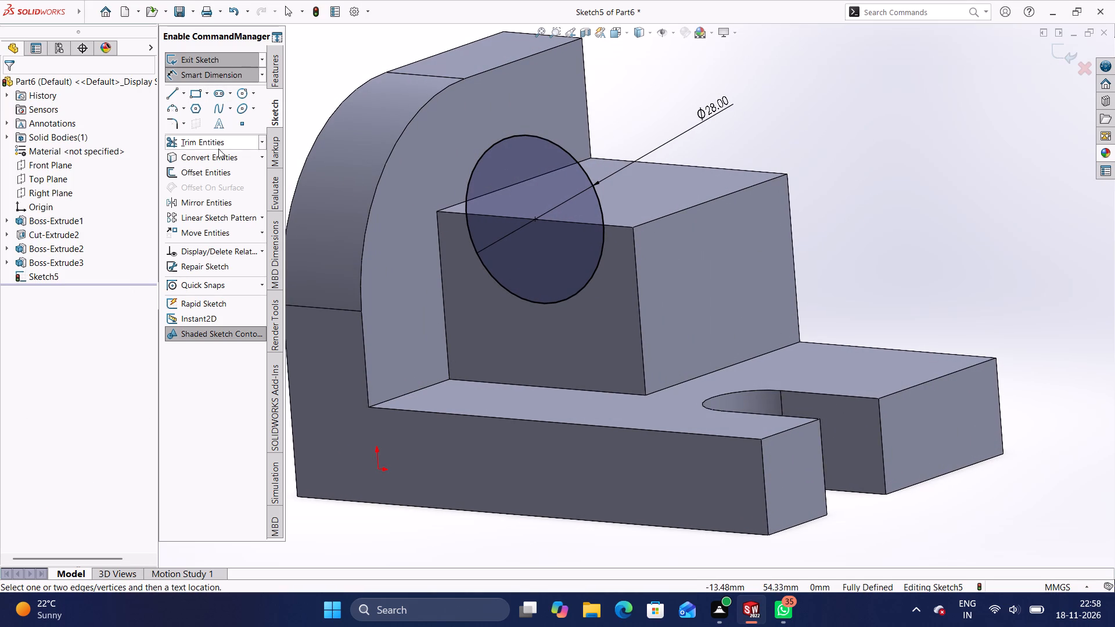
{"action": "left_click", "coordinate": [274, 62]}
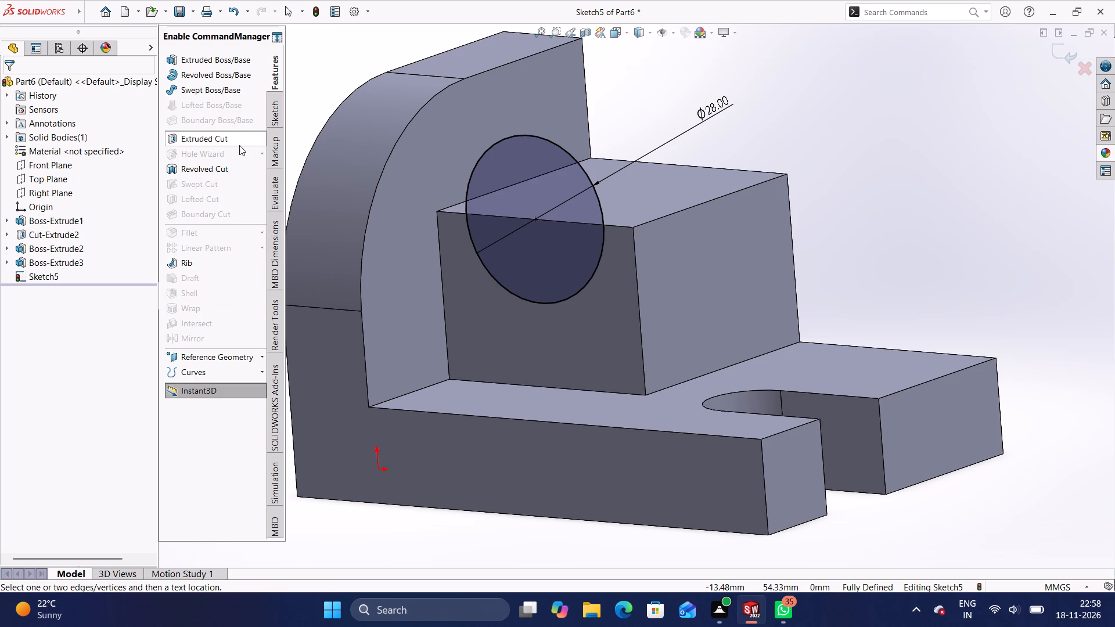
{"action": "left_click", "coordinate": [216, 141]}
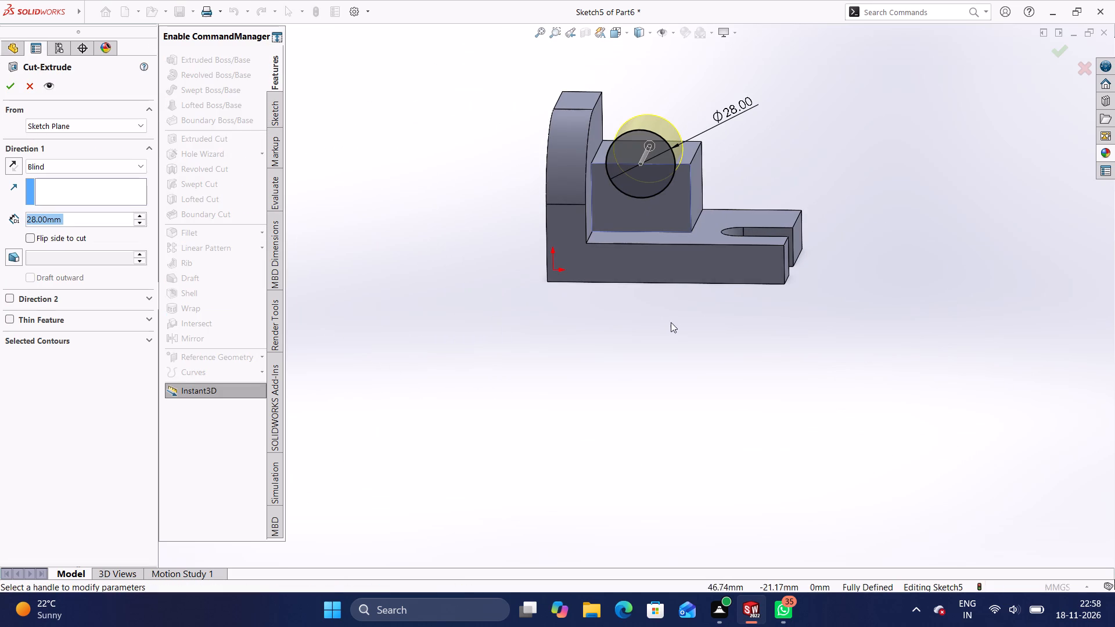
{"action": "middle_click_drag", "start_coordinate": [724, 305], "coordinate": [645, 340]}
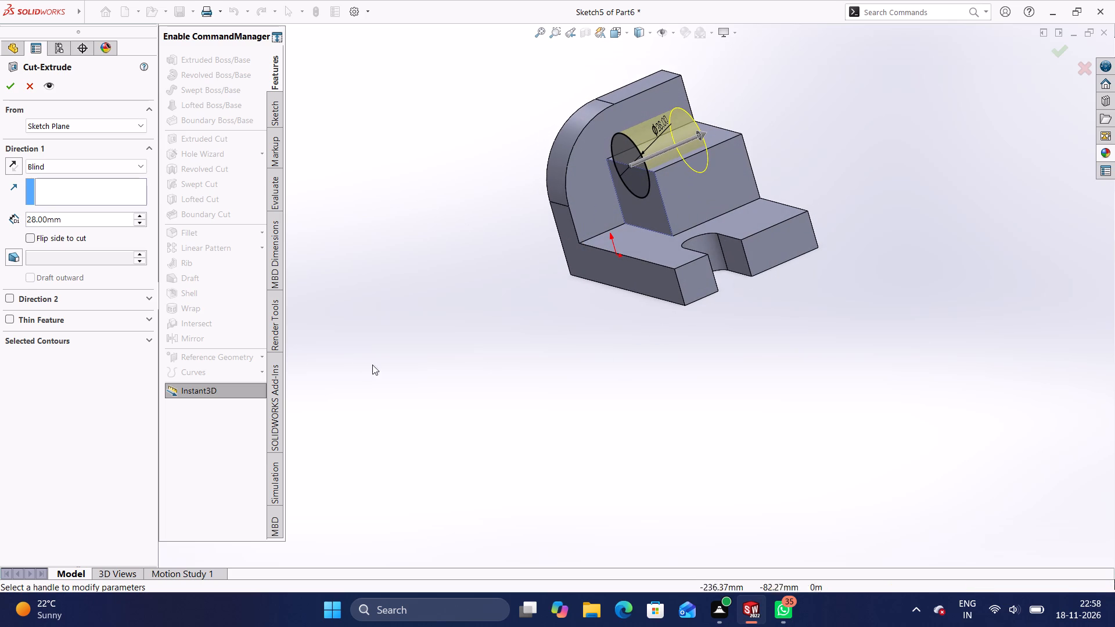
{"action": "left_click", "coordinate": [132, 167]}
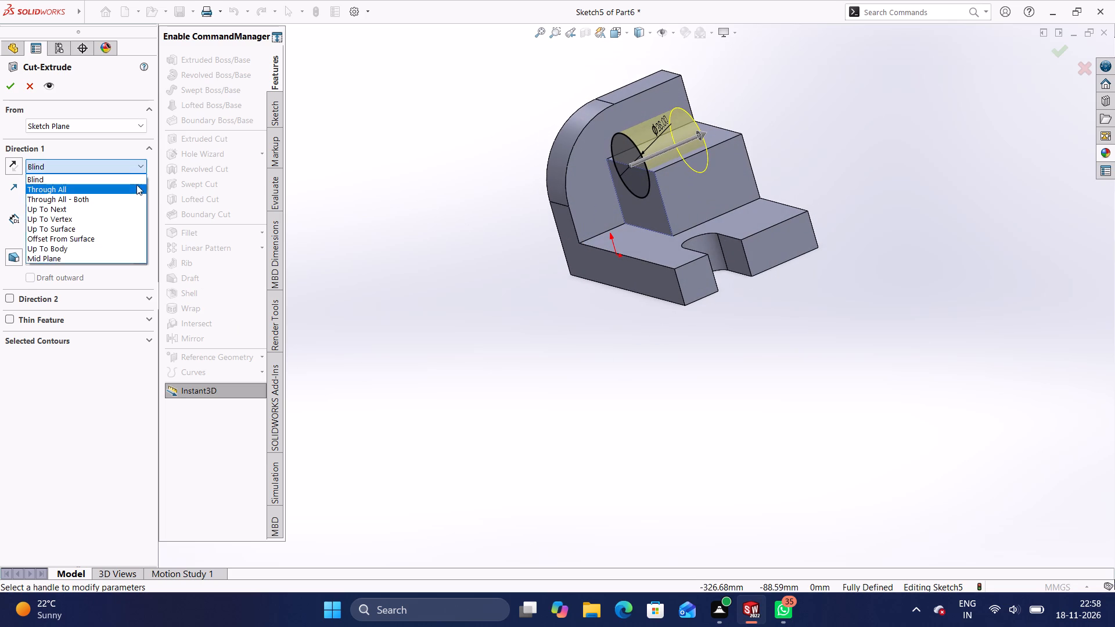
{"action": "left_click", "coordinate": [136, 188]}
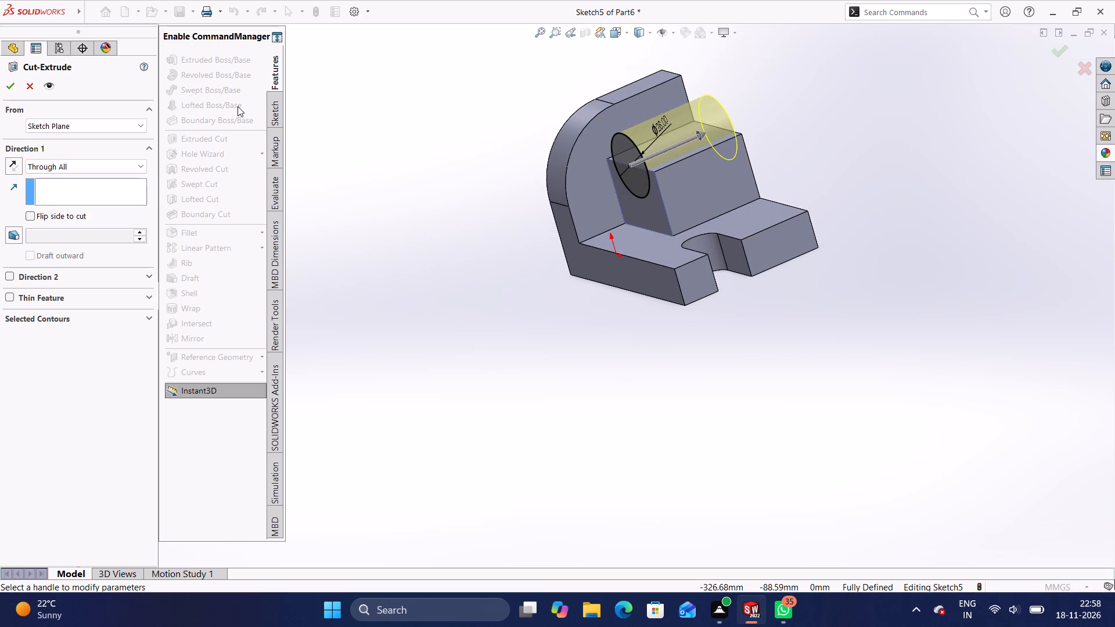
{"action": "left_click", "coordinate": [8, 92]}
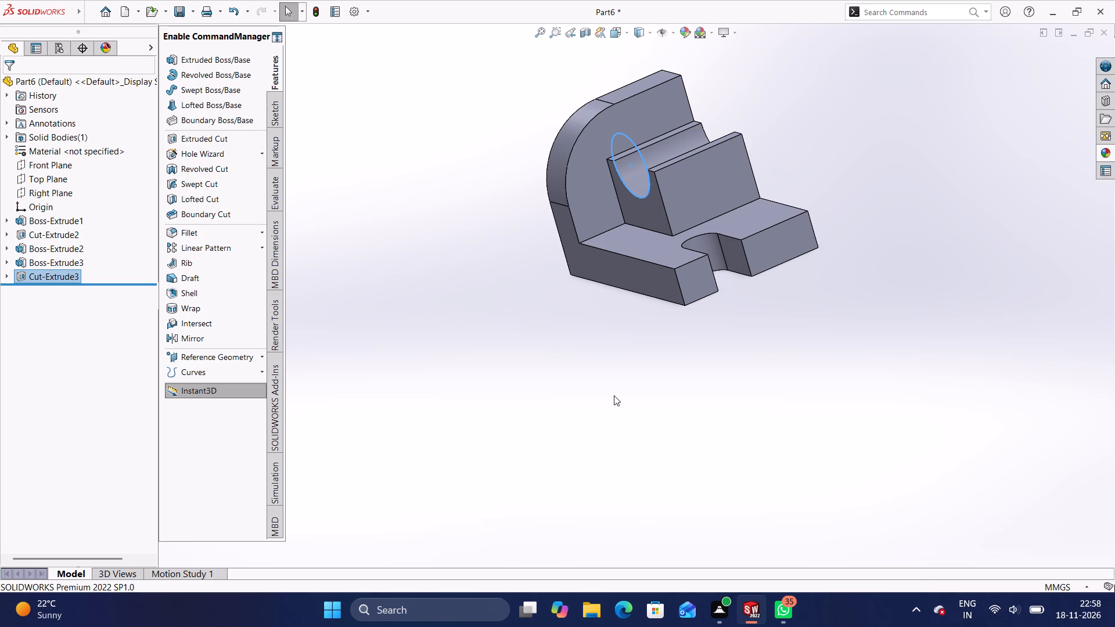
{"action": "middle_click_drag", "start_coordinate": [614, 396], "coordinate": [648, 402]}
{"action": "left_click", "coordinate": [648, 402]}
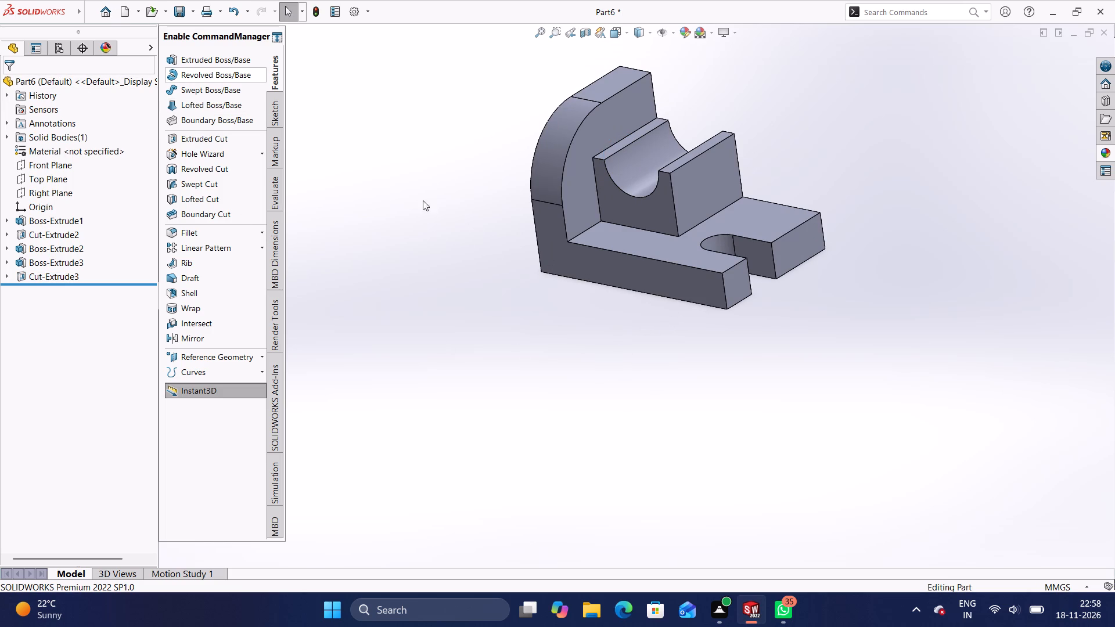
Sketch a closed right triangle on the bracket's flat side face, joining the block's top corner, its foot and the base's top end corner.
{"action": "middle_click_drag", "start_coordinate": [582, 332], "coordinate": [447, 377]}
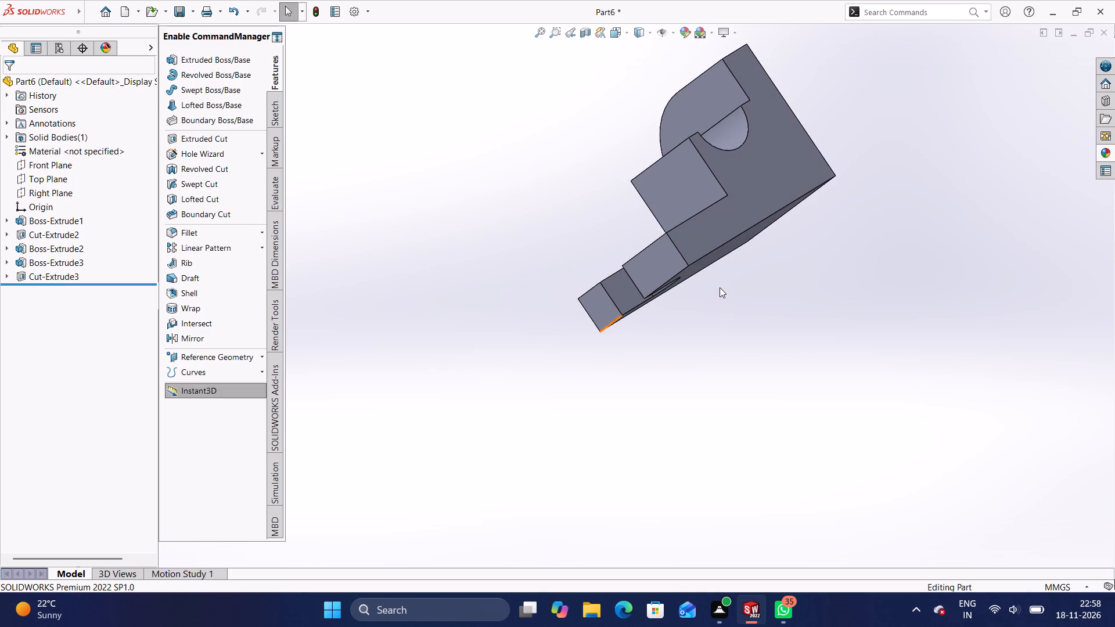
{"action": "middle_click_drag", "start_coordinate": [720, 287], "coordinate": [617, 381]}
{"action": "middle_click_drag", "start_coordinate": [658, 352], "coordinate": [691, 367]}
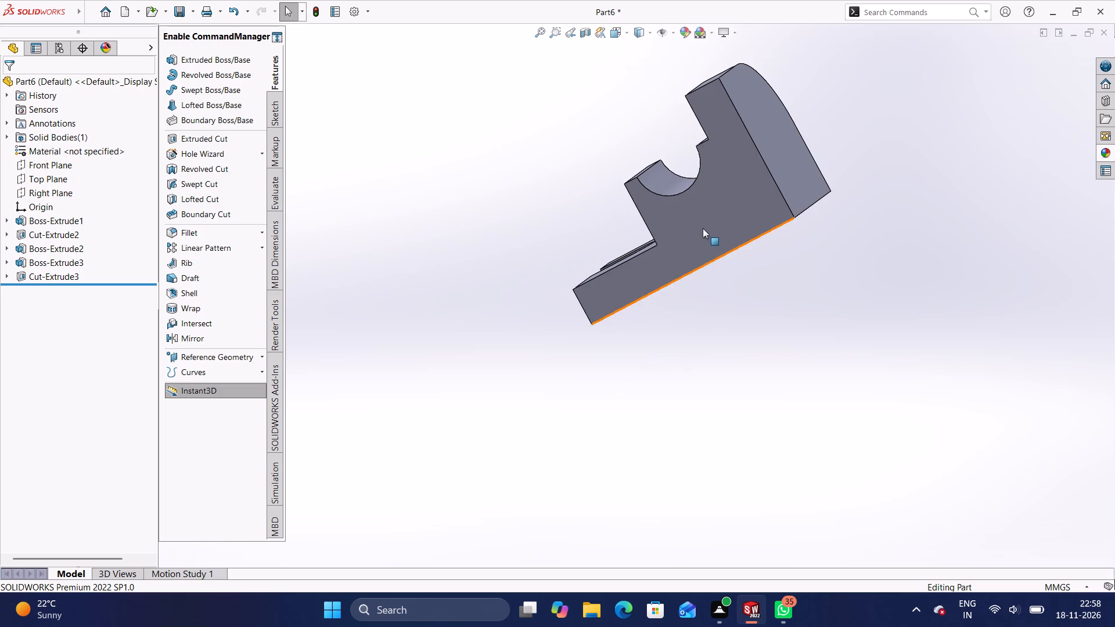
{"action": "left_click", "coordinate": [703, 228]}
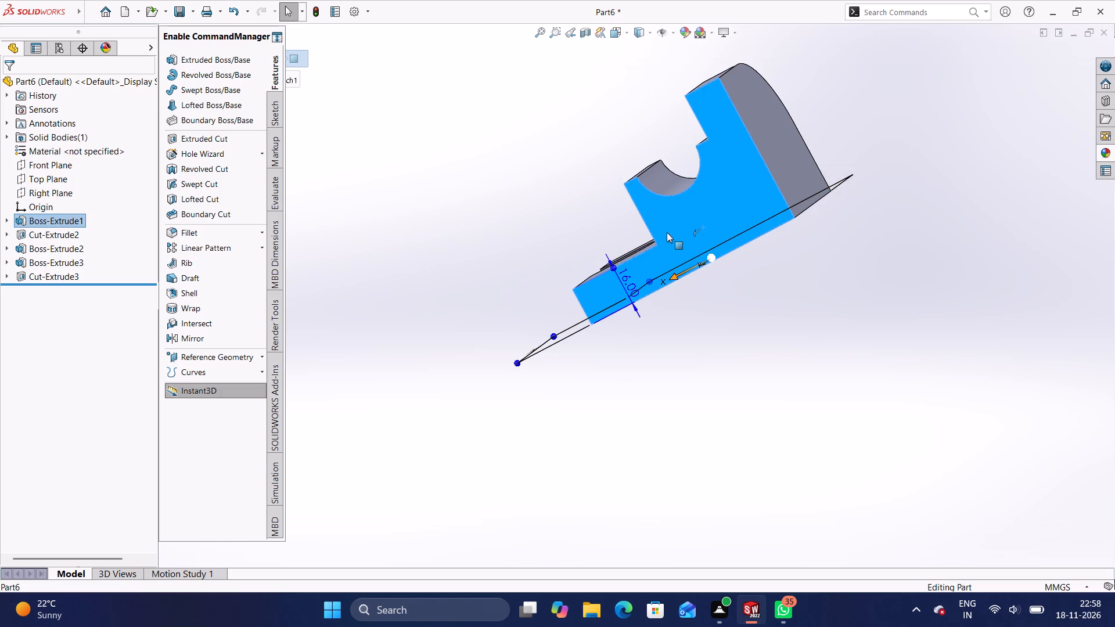
{"action": "left_click", "coordinate": [667, 232]}
{"action": "left_click", "coordinate": [715, 201]}
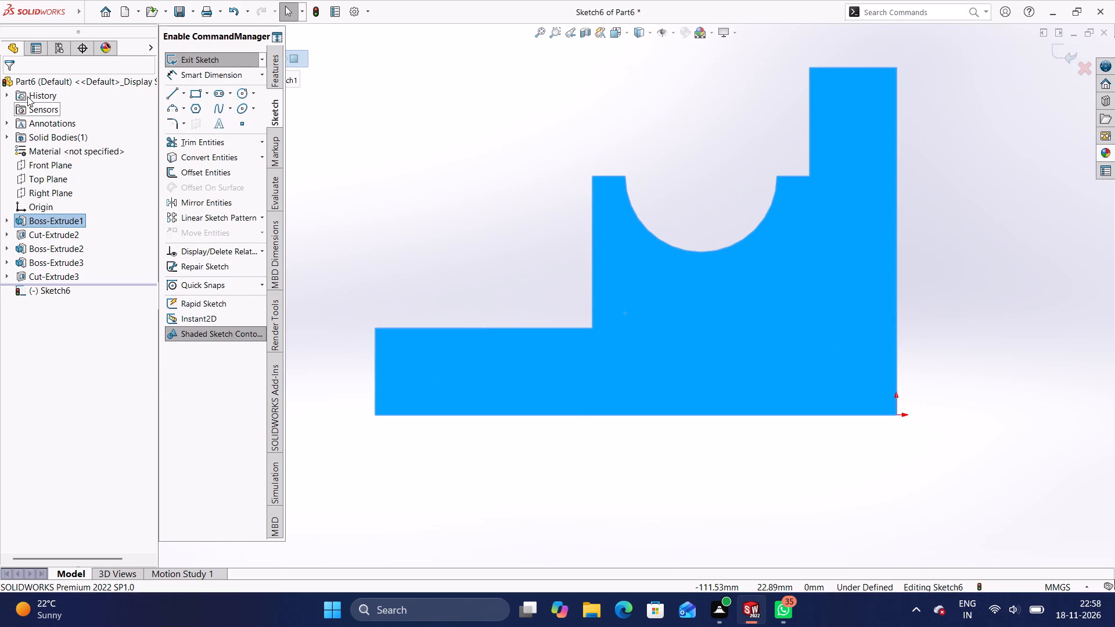
{"action": "left_click", "coordinate": [164, 97]}
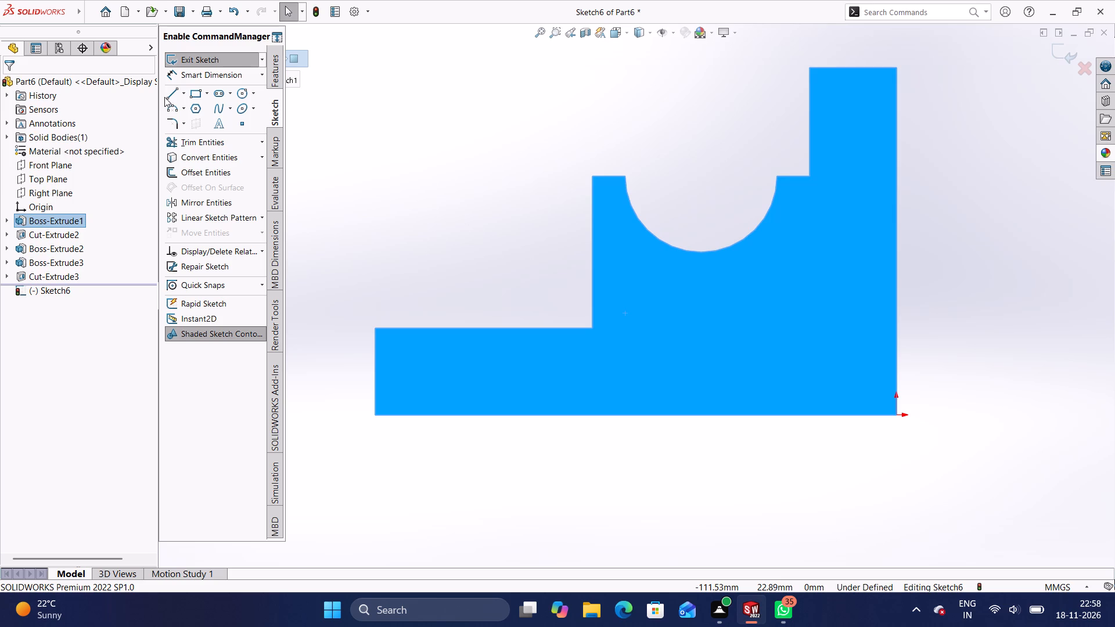
{"action": "left_click", "coordinate": [172, 96]}
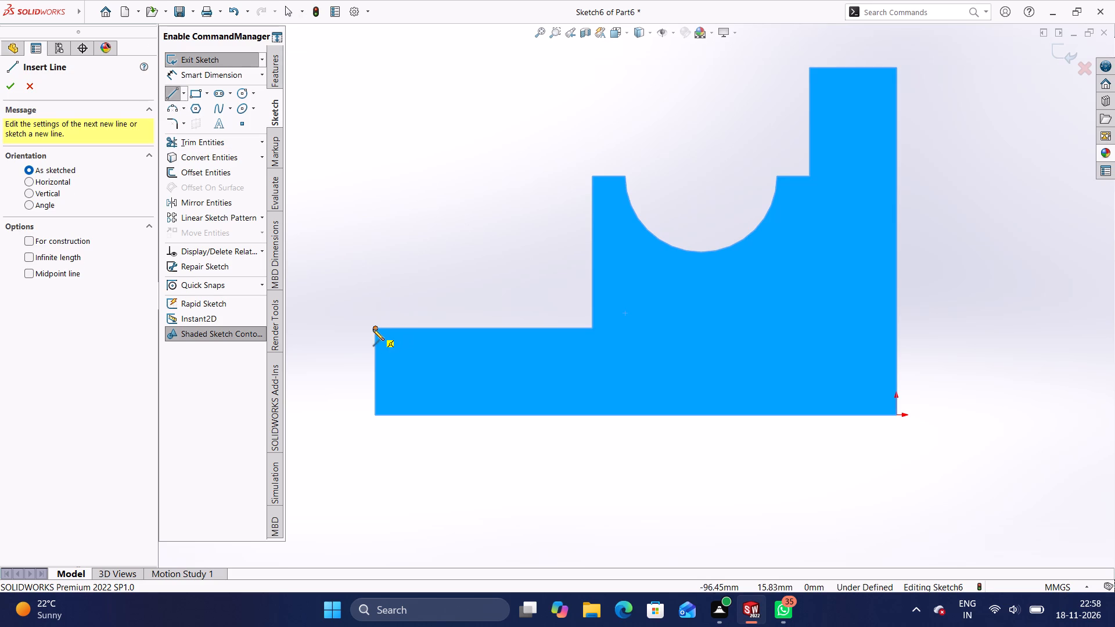
{"action": "left_click", "coordinate": [592, 175]}
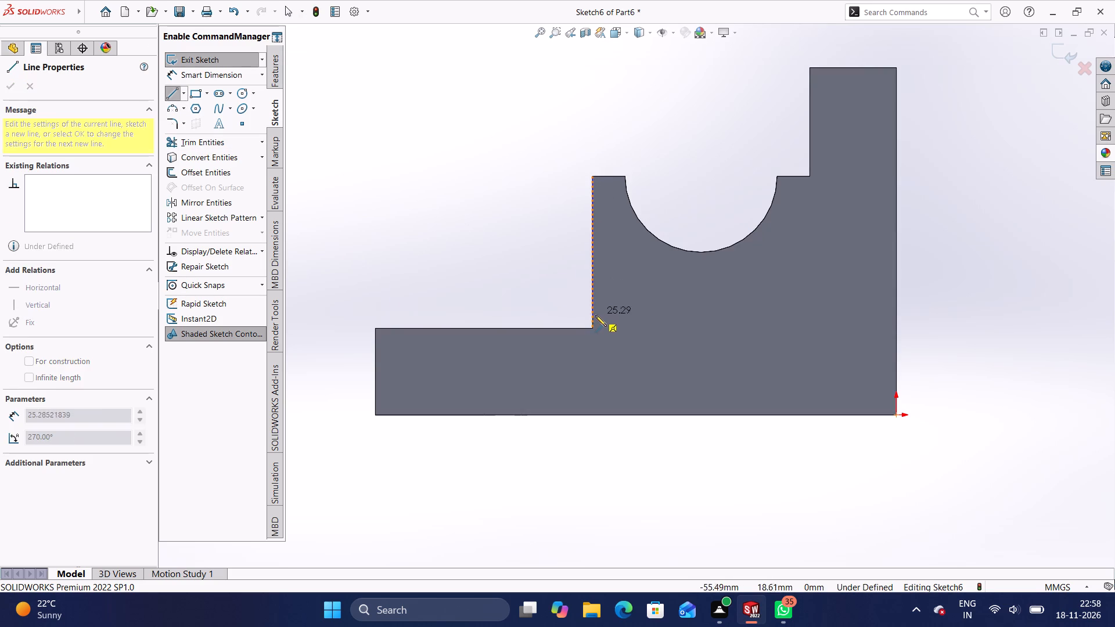
{"action": "left_click", "coordinate": [591, 328]}
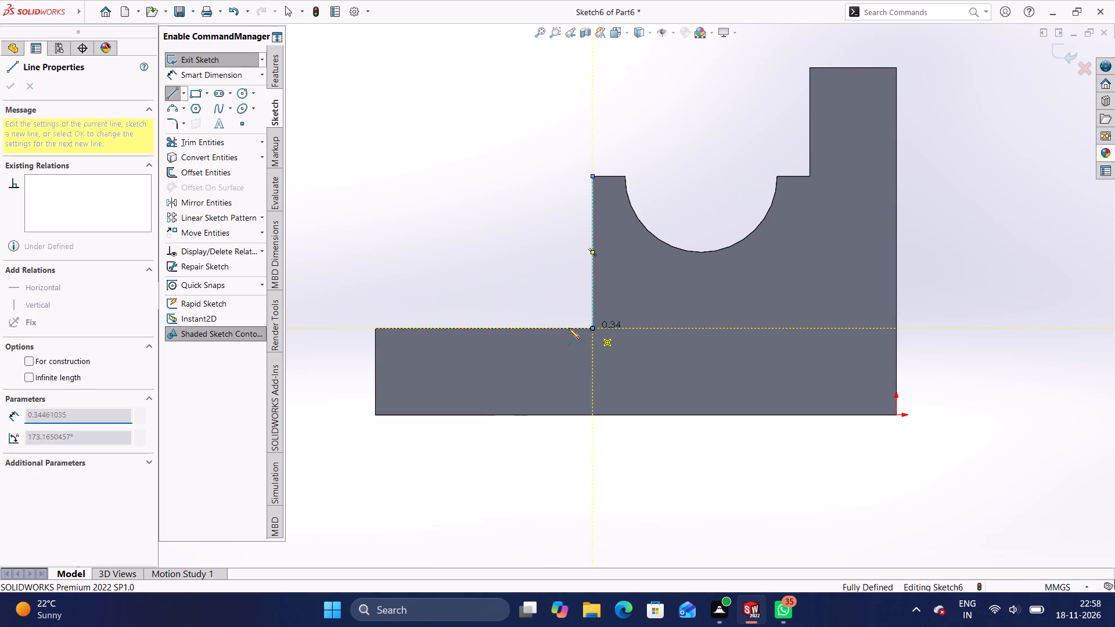
{"action": "left_click", "coordinate": [374, 329]}
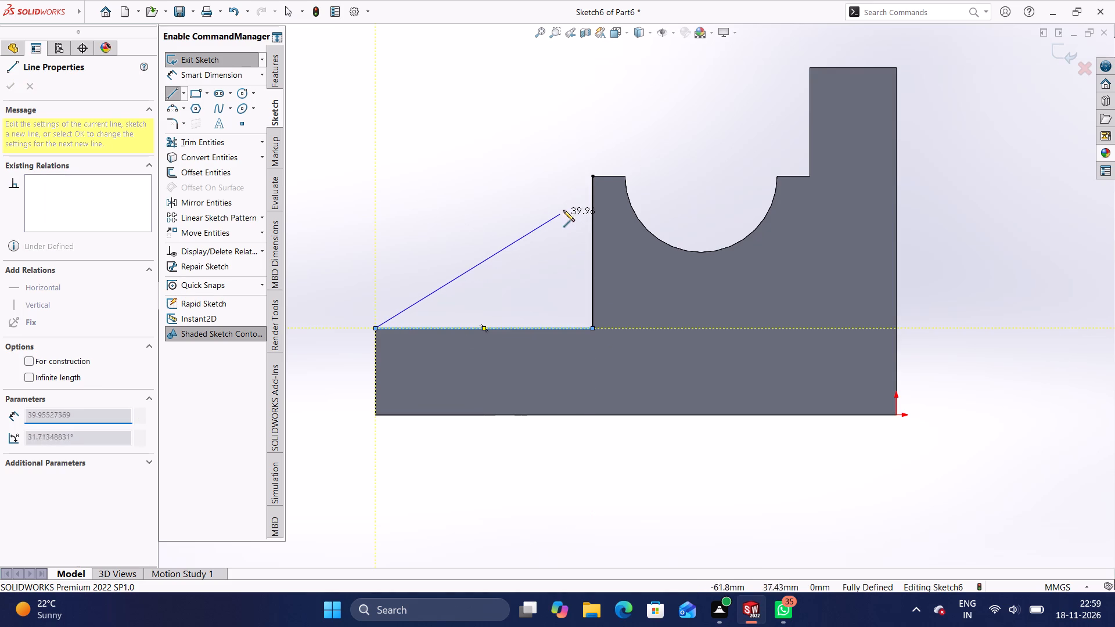
{"action": "left_click", "coordinate": [593, 177]}
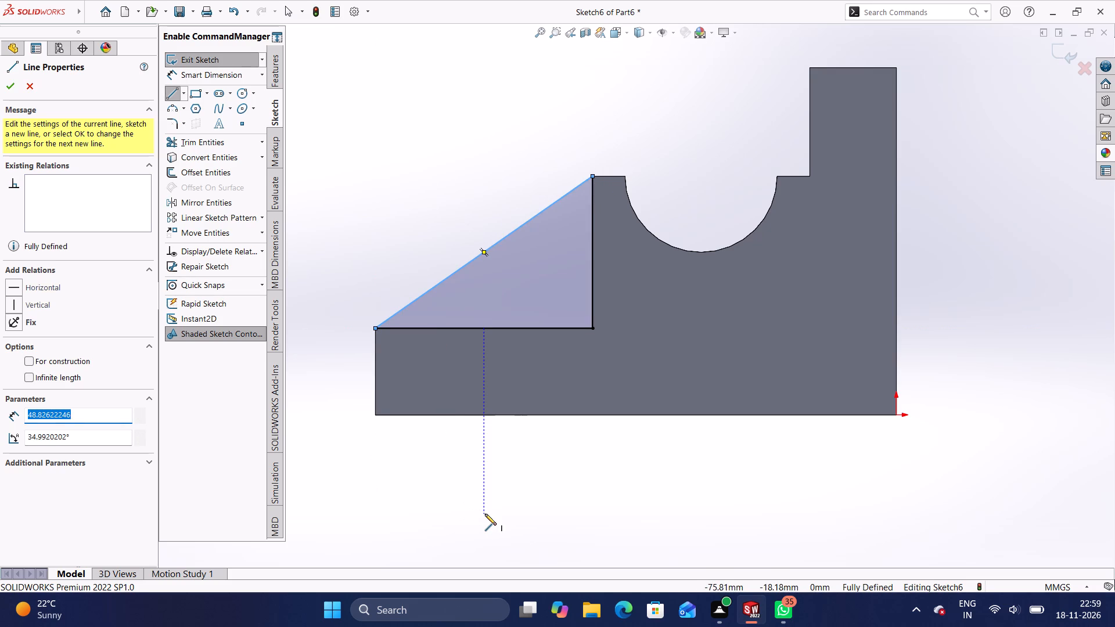
{"action": "key", "text": "Escape"}
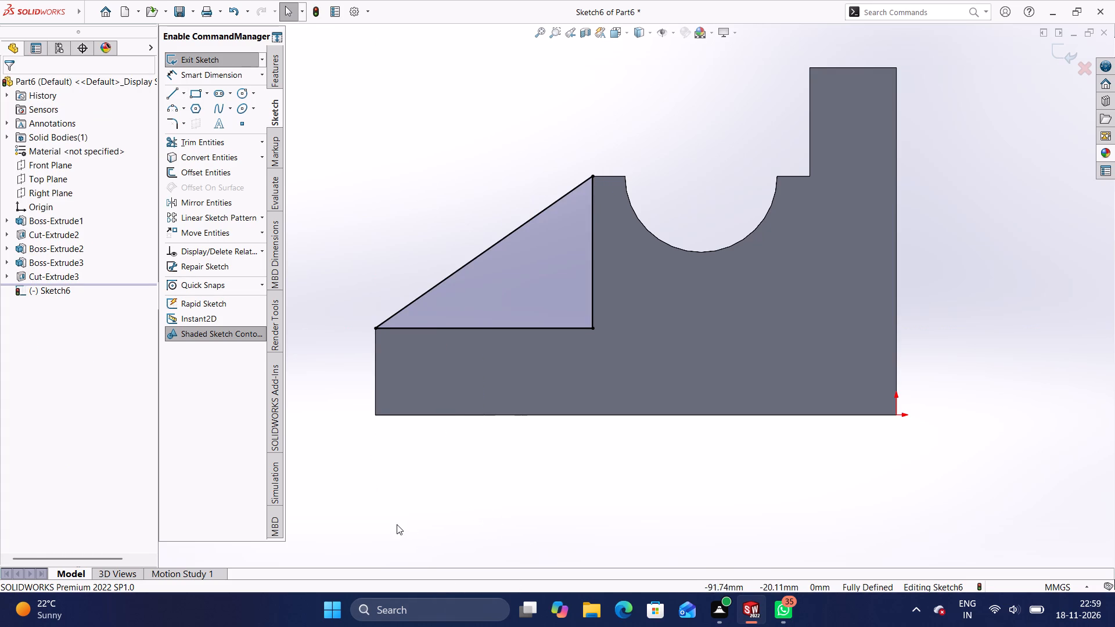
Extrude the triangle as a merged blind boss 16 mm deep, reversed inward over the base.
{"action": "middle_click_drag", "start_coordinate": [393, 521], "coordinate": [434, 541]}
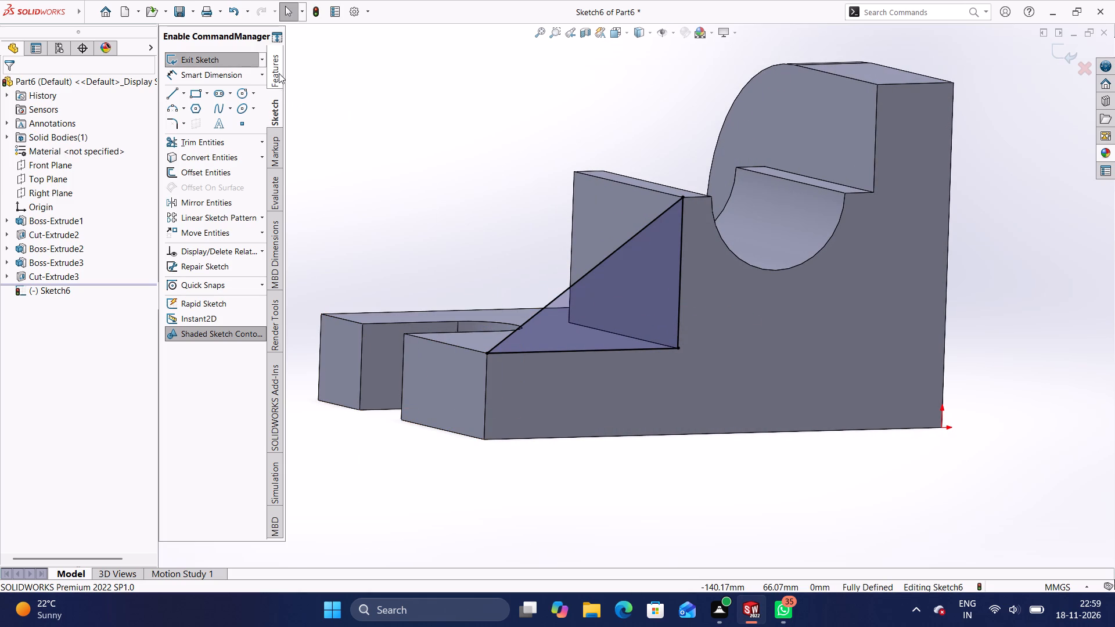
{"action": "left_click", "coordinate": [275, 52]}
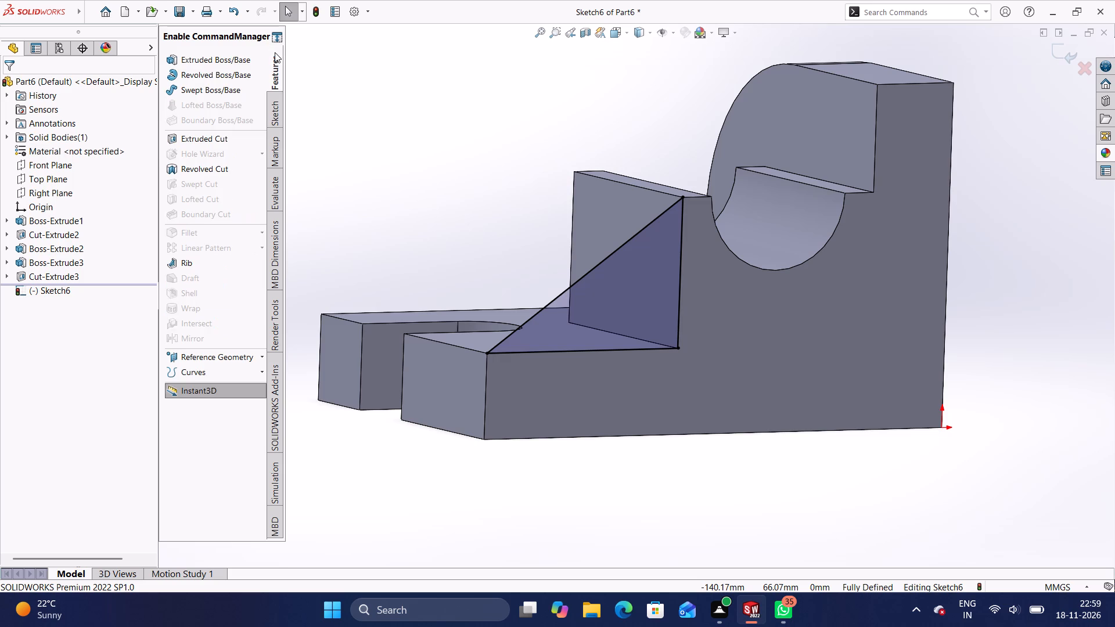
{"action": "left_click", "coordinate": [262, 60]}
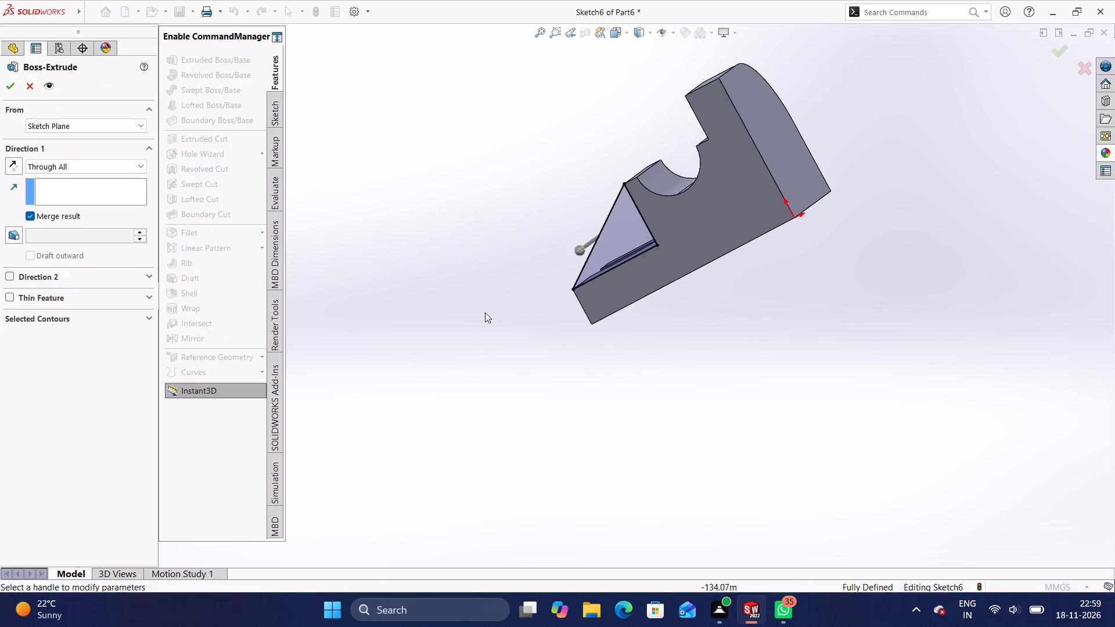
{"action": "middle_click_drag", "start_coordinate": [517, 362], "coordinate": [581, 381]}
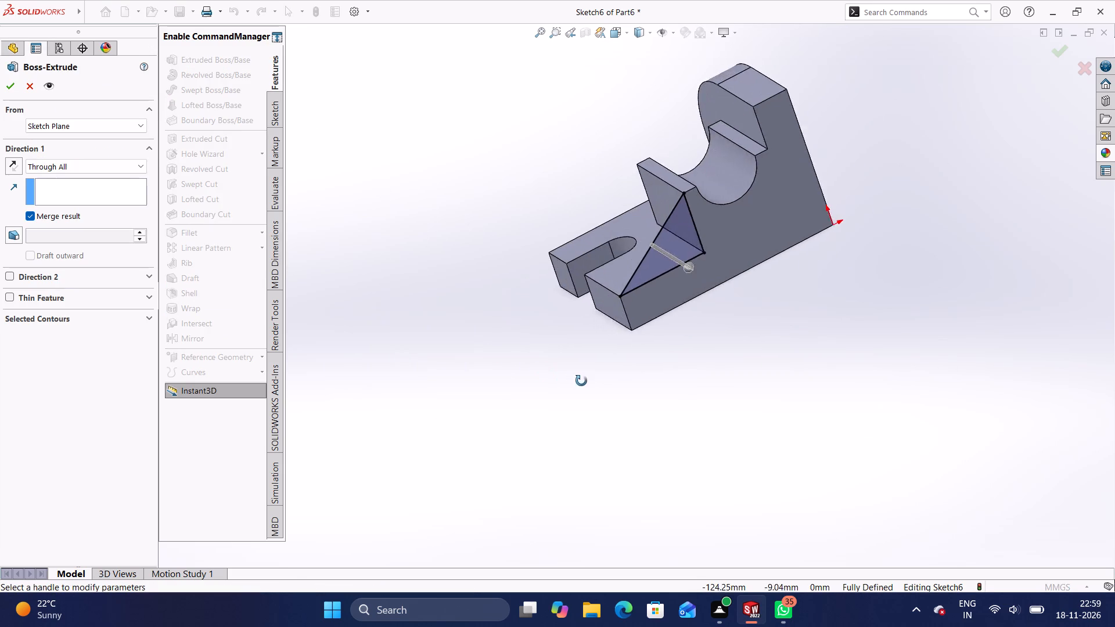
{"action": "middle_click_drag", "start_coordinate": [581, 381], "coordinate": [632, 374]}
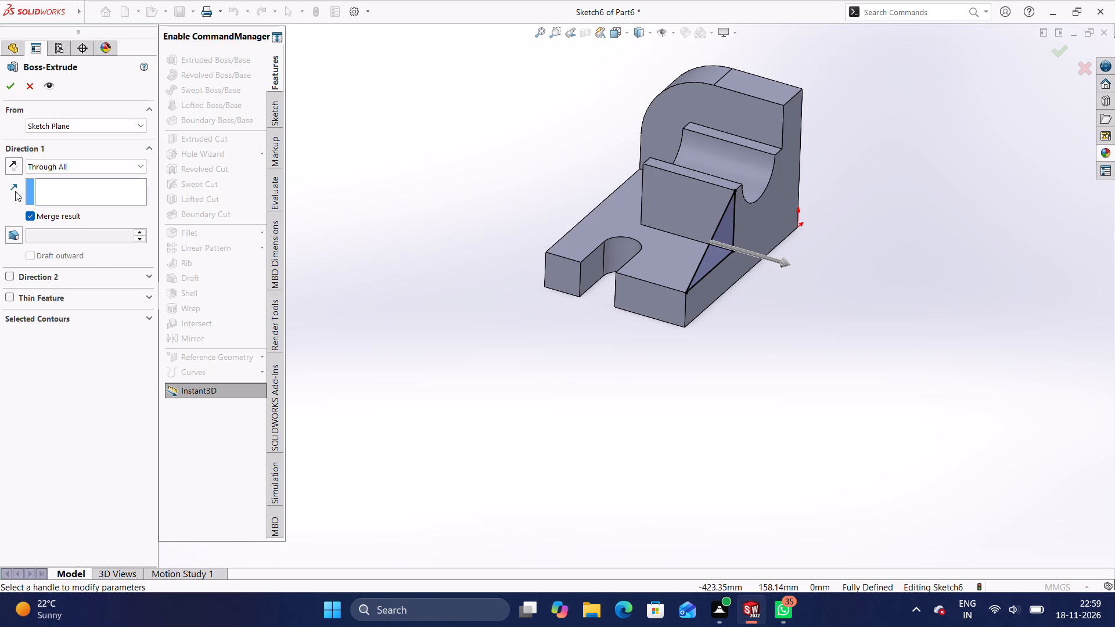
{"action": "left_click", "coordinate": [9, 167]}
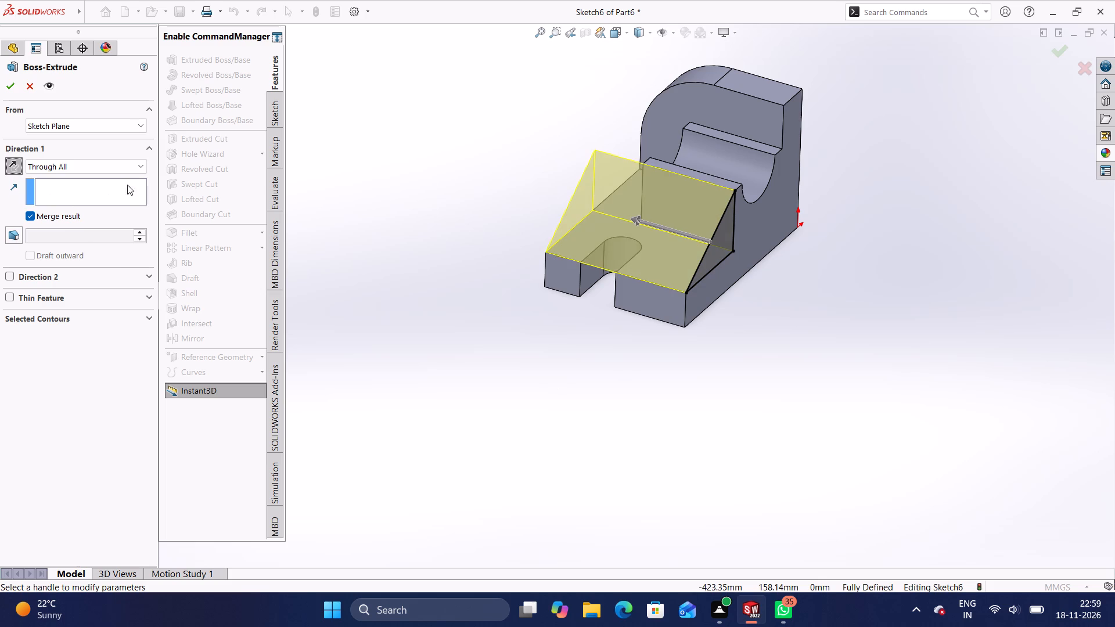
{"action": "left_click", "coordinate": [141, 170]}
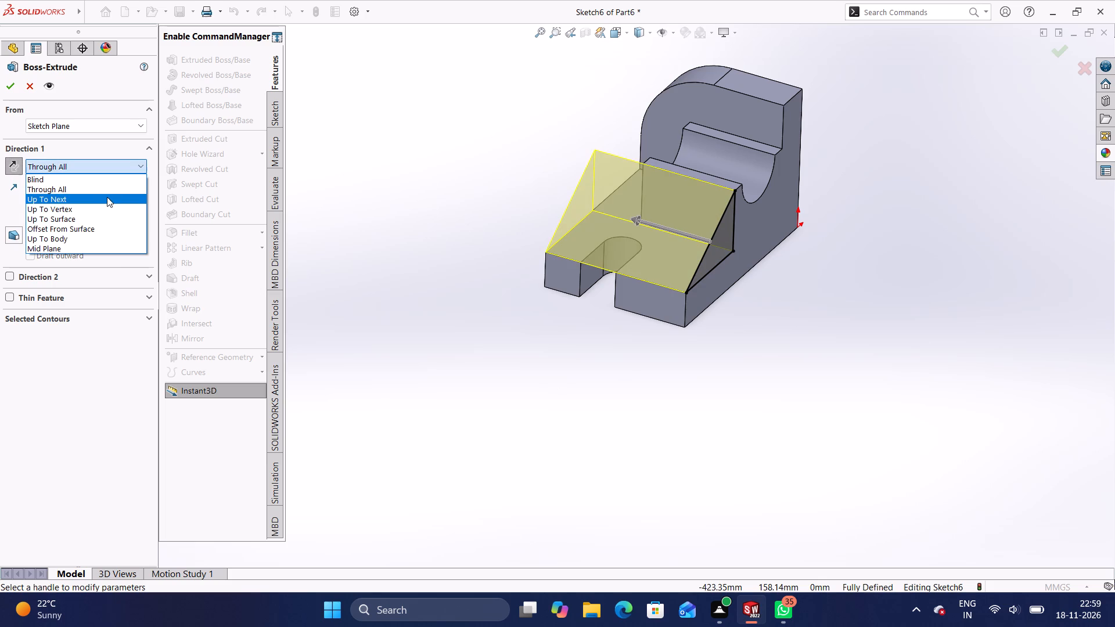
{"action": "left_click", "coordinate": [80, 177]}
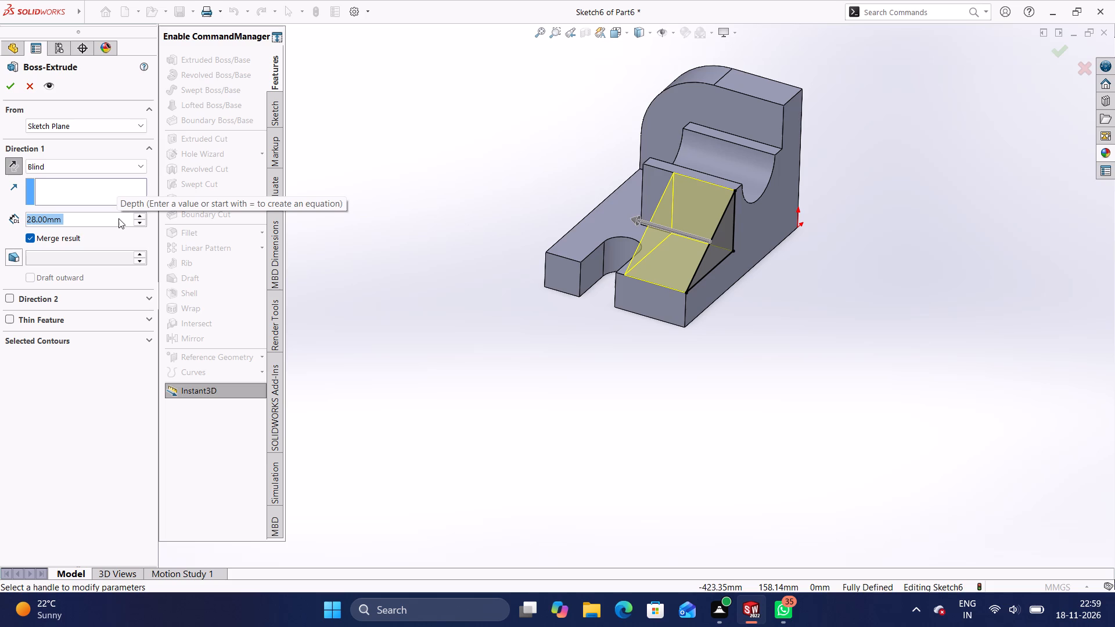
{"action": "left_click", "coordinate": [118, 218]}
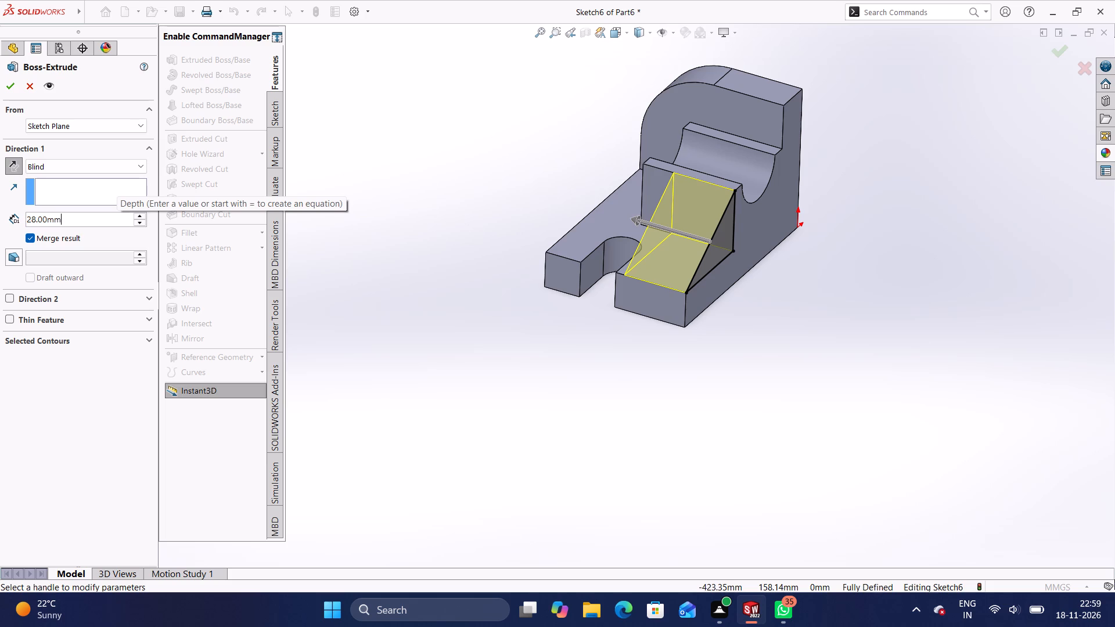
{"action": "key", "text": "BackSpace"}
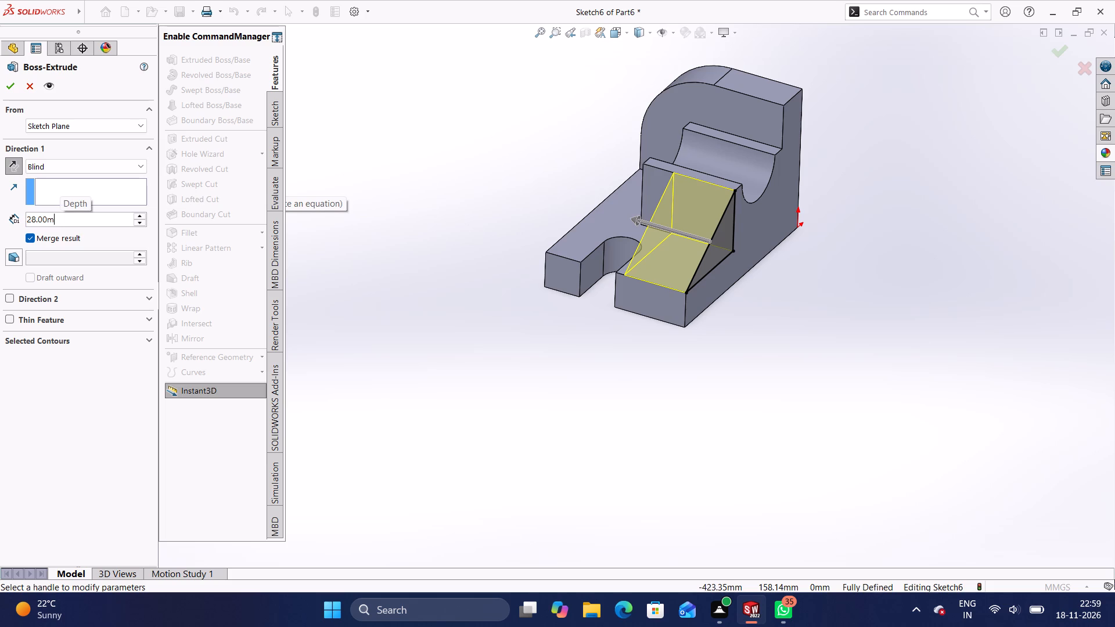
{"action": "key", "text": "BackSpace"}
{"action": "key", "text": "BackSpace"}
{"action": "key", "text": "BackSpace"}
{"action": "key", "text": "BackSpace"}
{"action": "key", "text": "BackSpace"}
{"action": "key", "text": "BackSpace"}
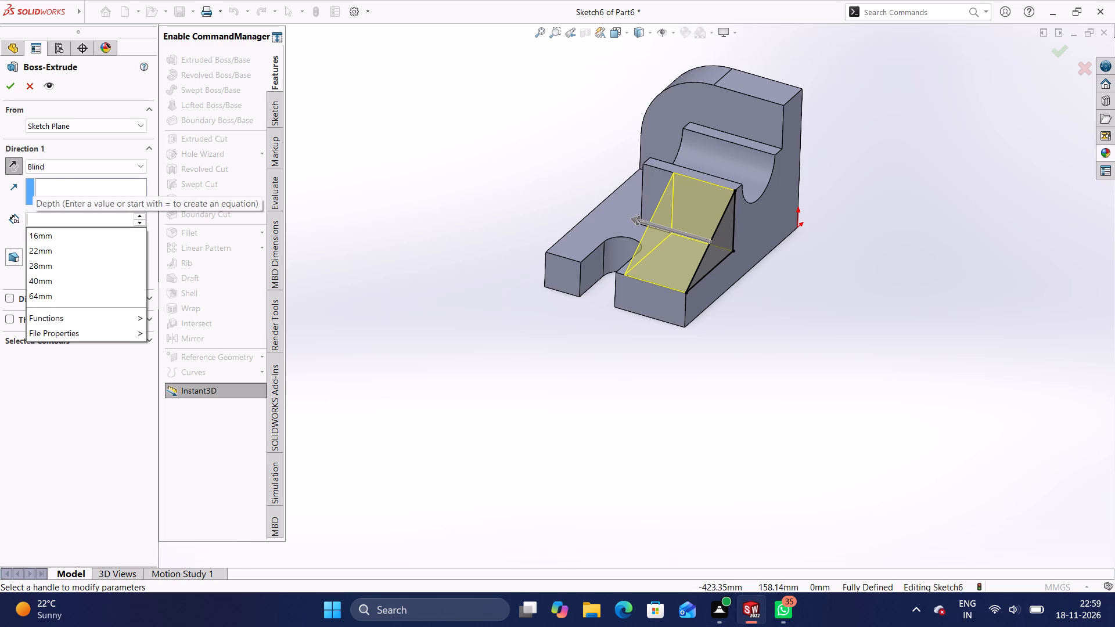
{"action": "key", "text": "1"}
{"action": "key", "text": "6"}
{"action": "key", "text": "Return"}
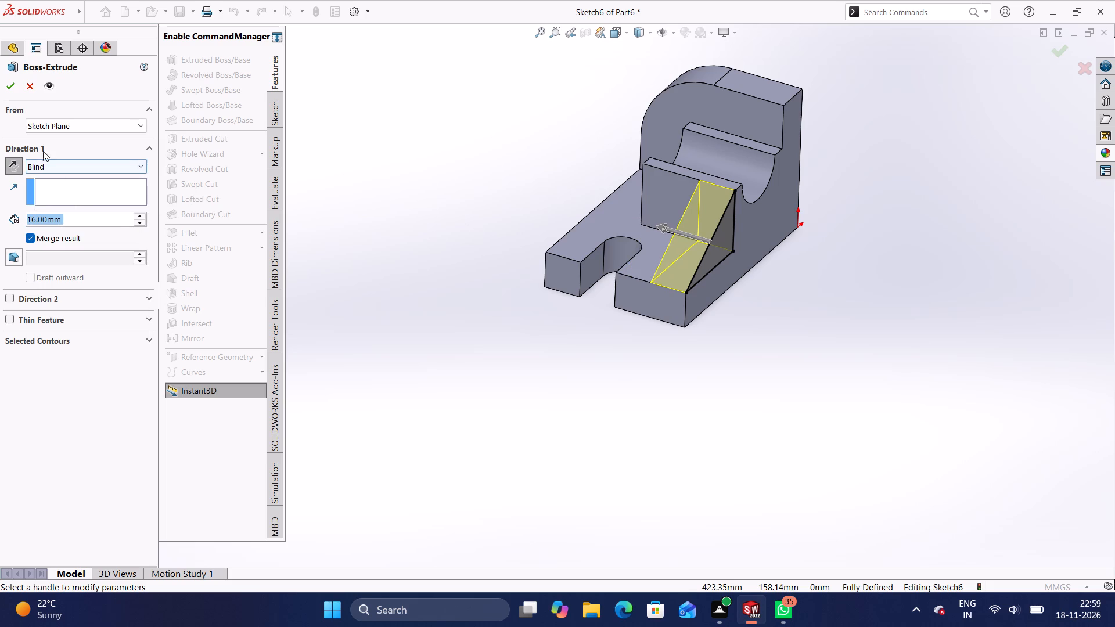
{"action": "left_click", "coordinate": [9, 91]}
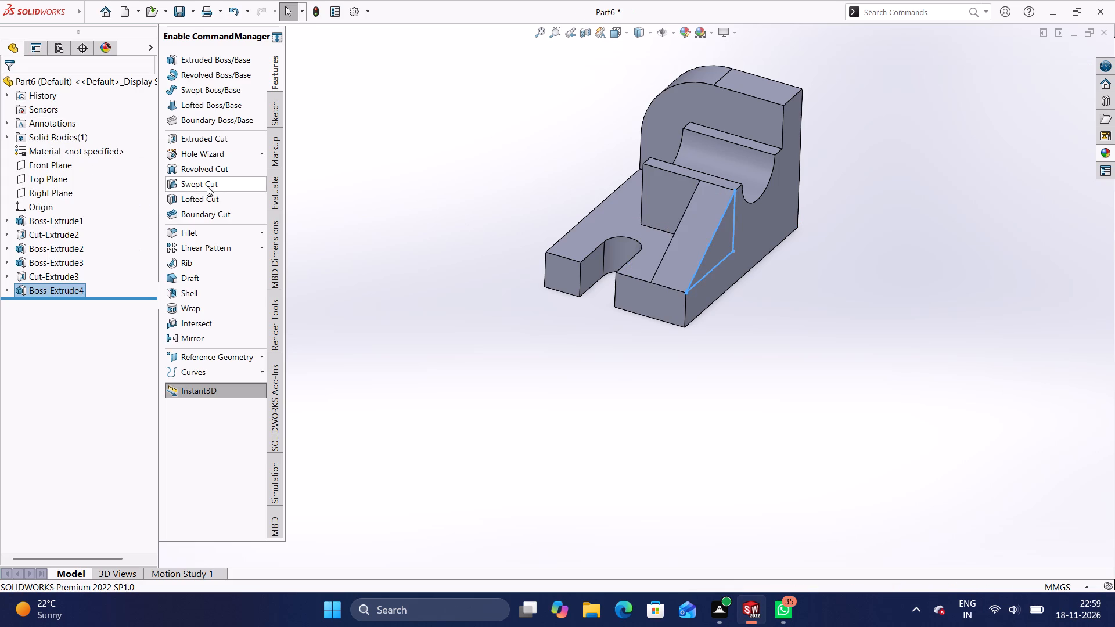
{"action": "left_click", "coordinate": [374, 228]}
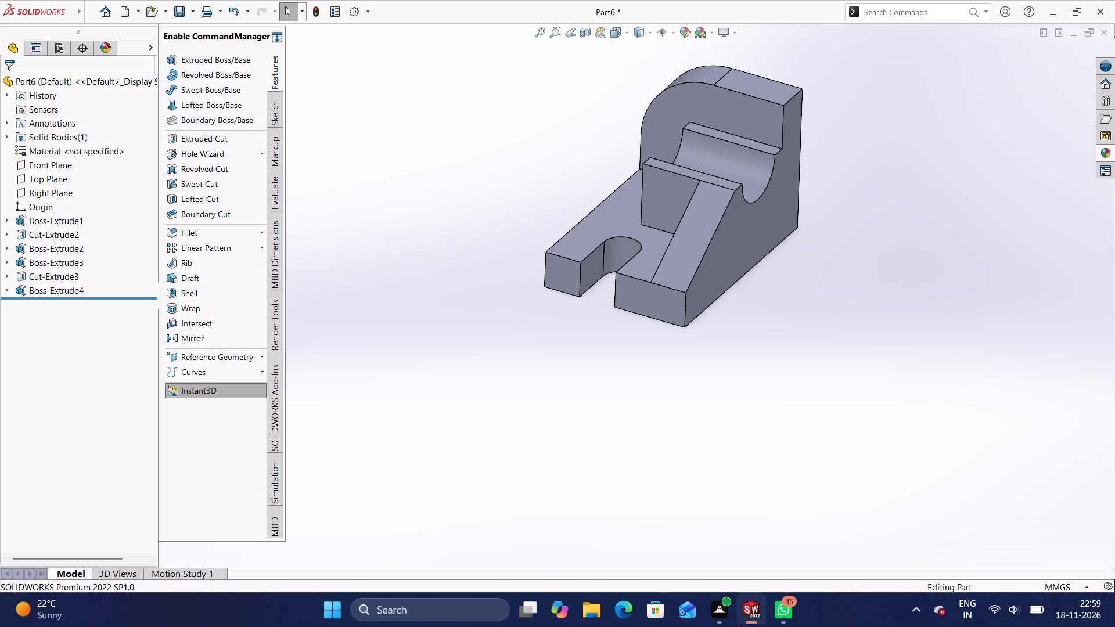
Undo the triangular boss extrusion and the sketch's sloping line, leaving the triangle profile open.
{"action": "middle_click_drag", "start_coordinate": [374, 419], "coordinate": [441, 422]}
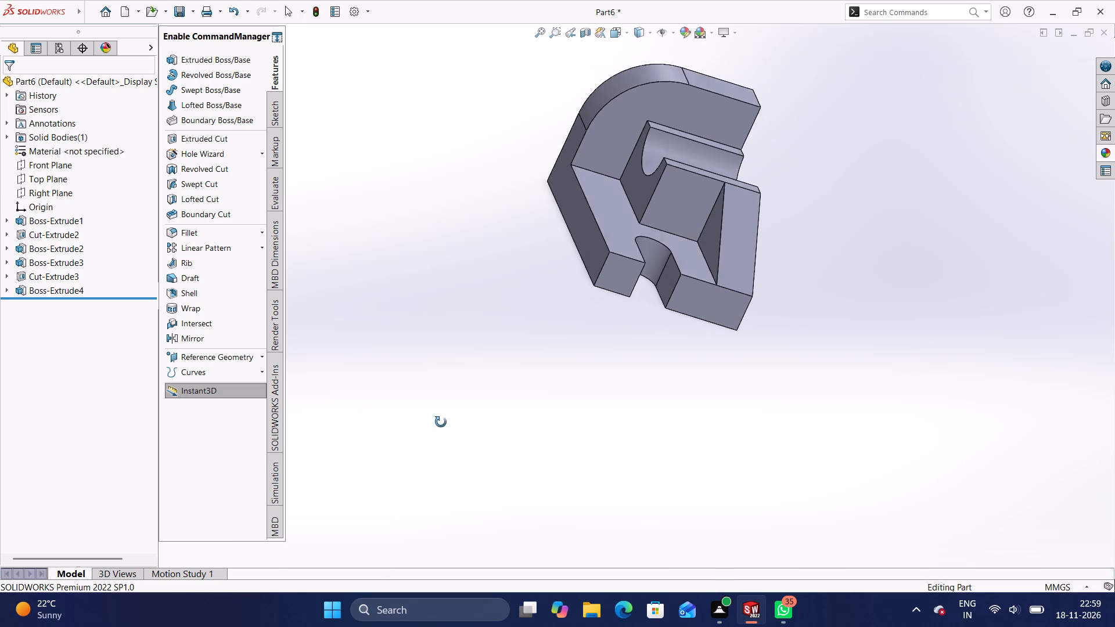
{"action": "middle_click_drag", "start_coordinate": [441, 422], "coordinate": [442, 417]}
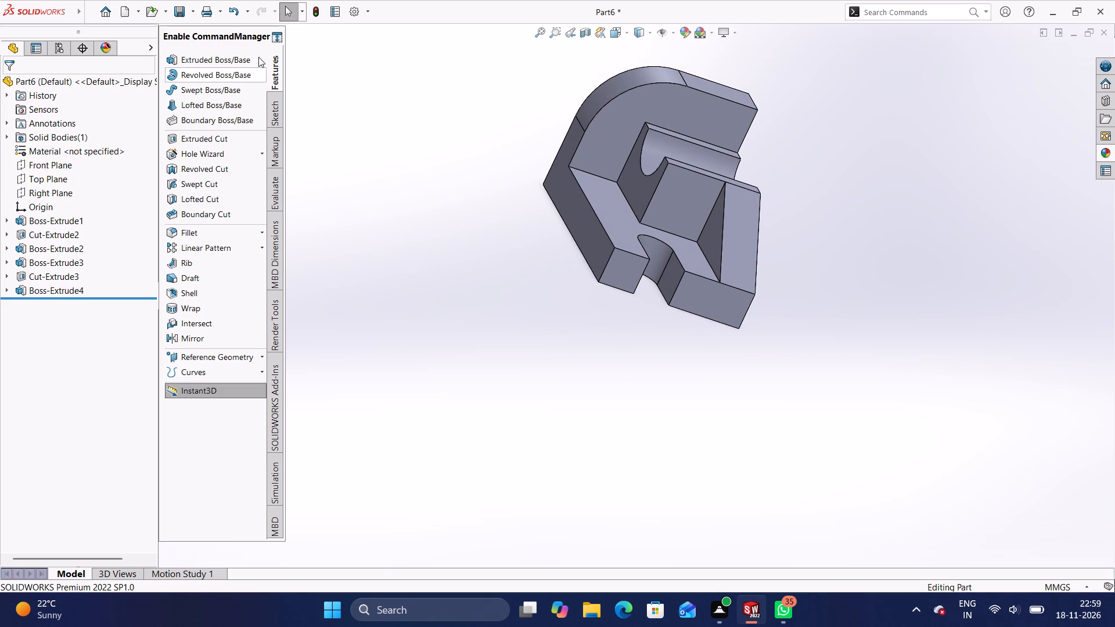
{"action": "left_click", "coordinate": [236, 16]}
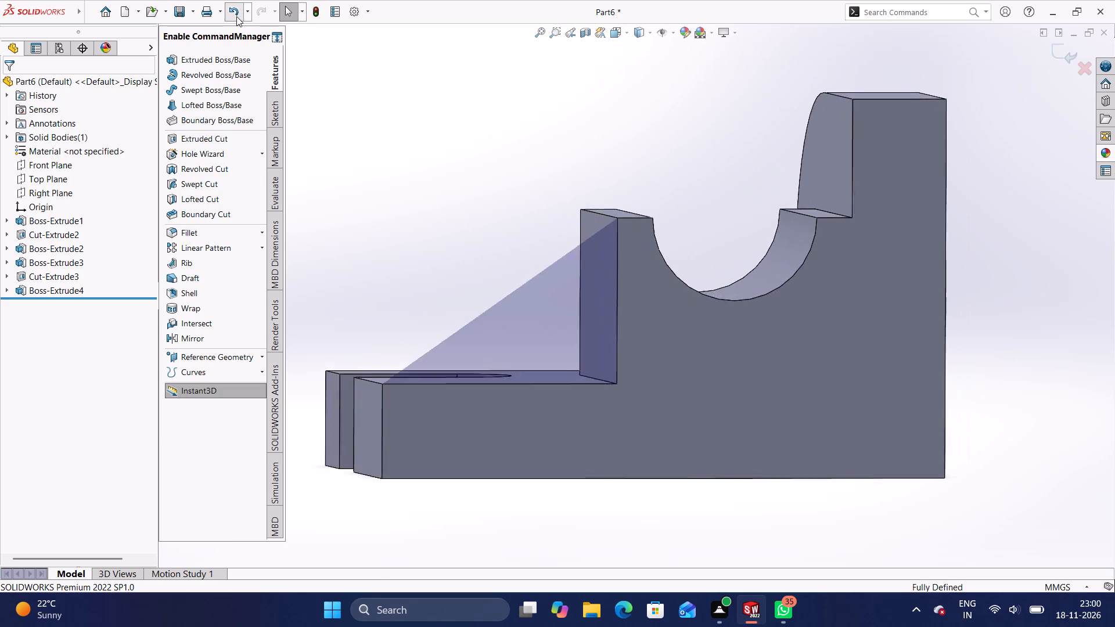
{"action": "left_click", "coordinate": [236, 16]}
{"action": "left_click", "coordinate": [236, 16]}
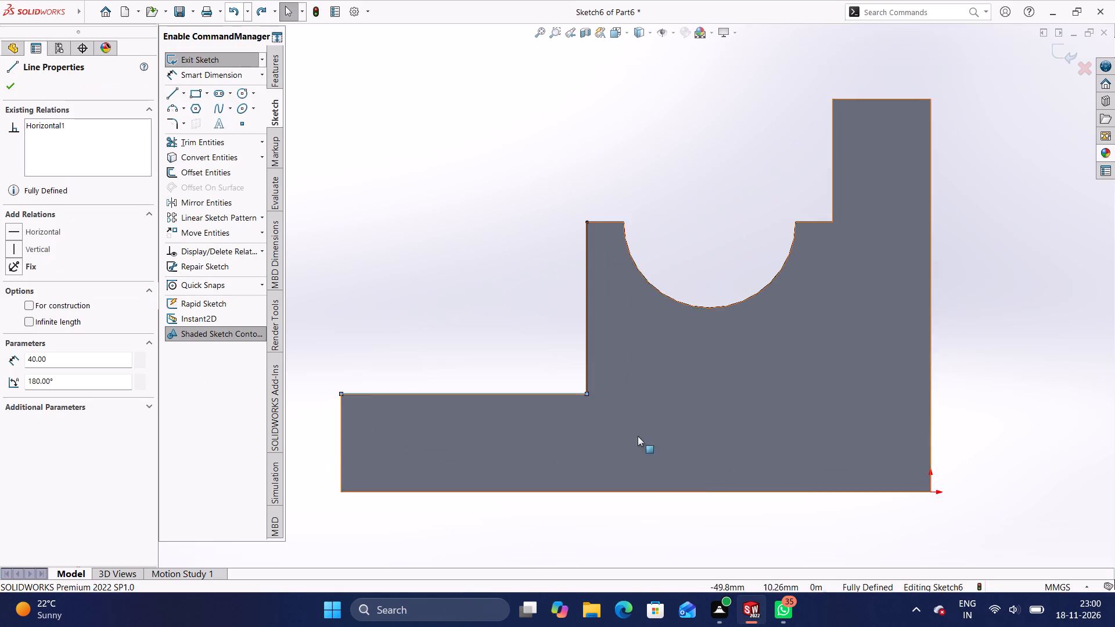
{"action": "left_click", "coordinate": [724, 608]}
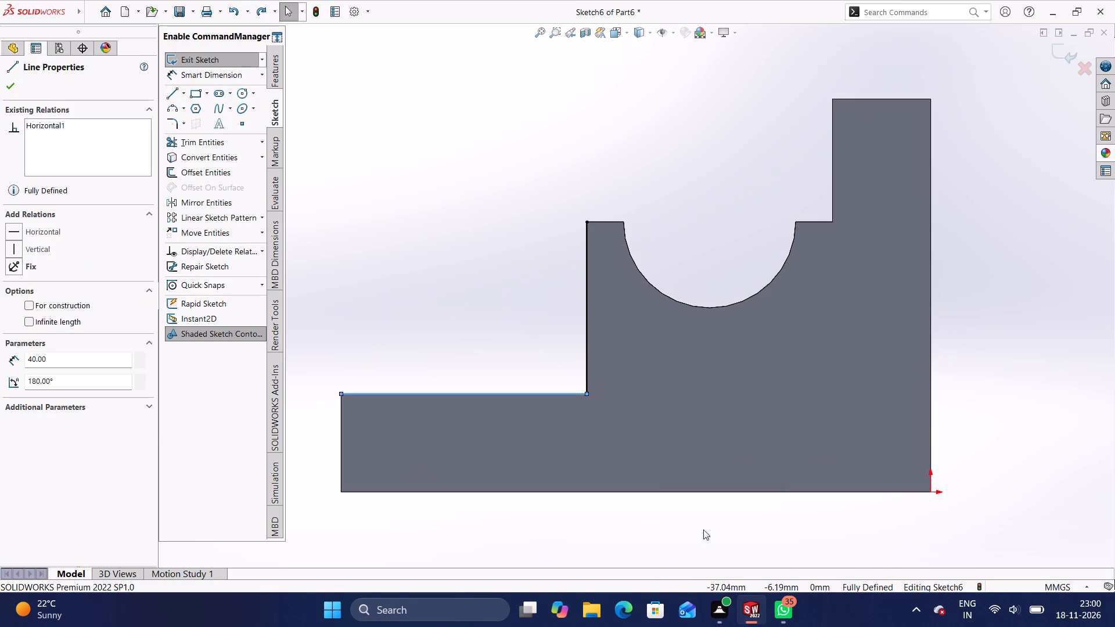
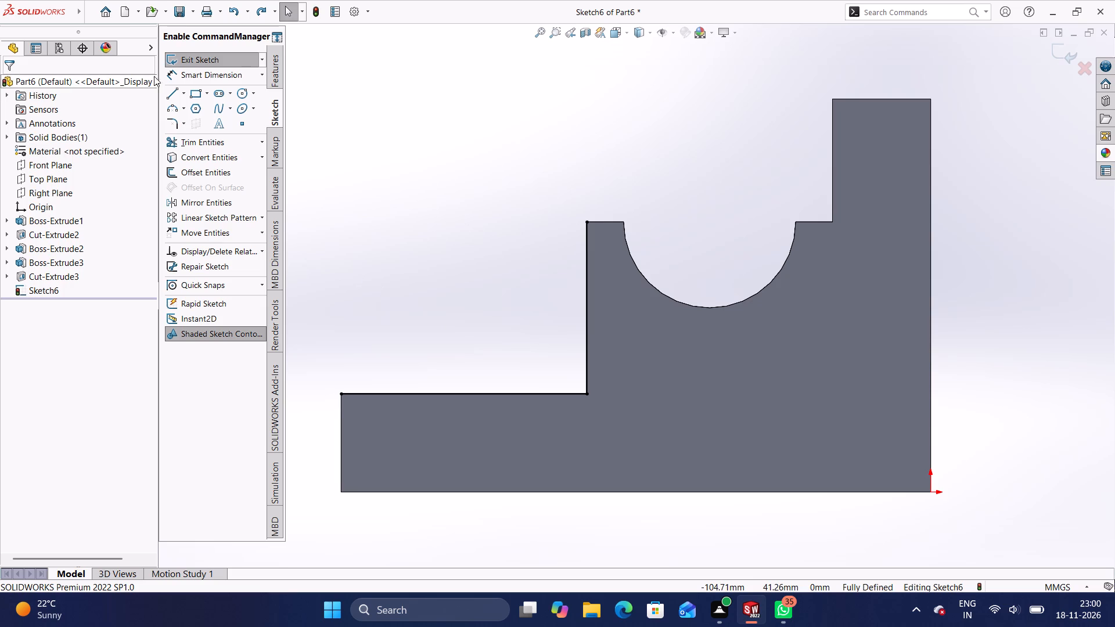
Undo the latest side-face sketch, the semicircular cut through the block, and the circle sketched on the block's face.
{"action": "left_click", "coordinate": [232, 10]}
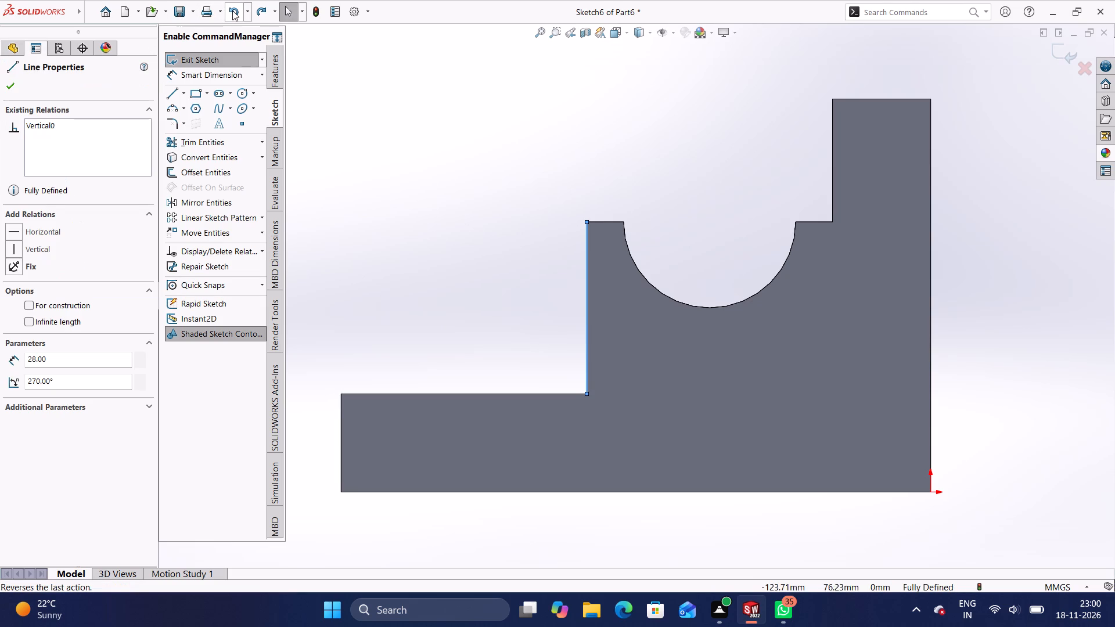
{"action": "left_click", "coordinate": [232, 10]}
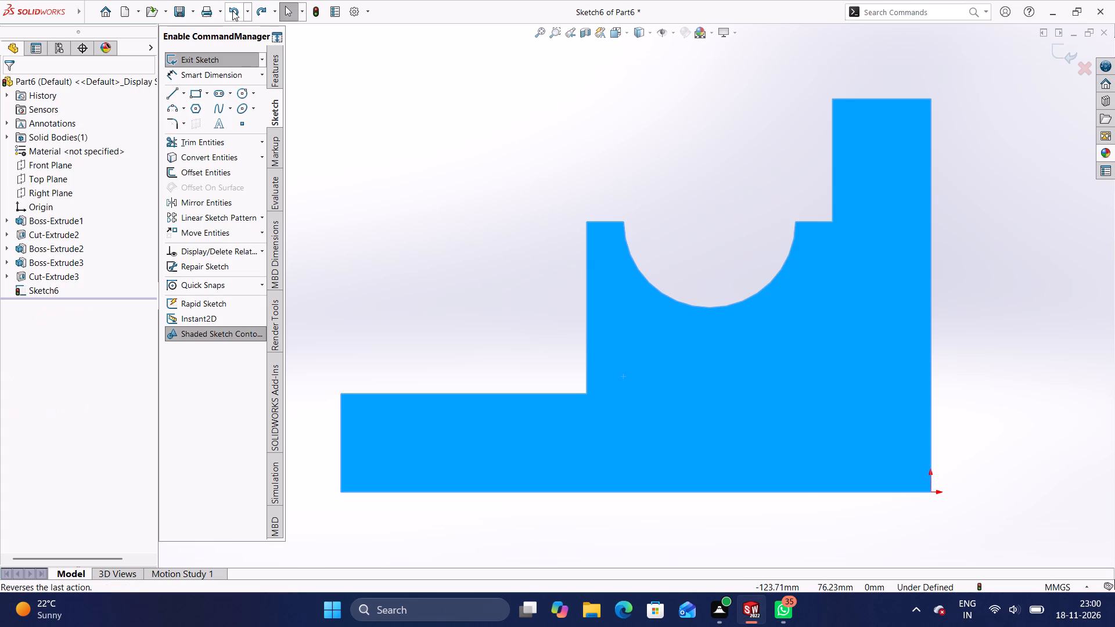
{"action": "left_click", "coordinate": [232, 10]}
{"action": "left_click", "coordinate": [232, 10]}
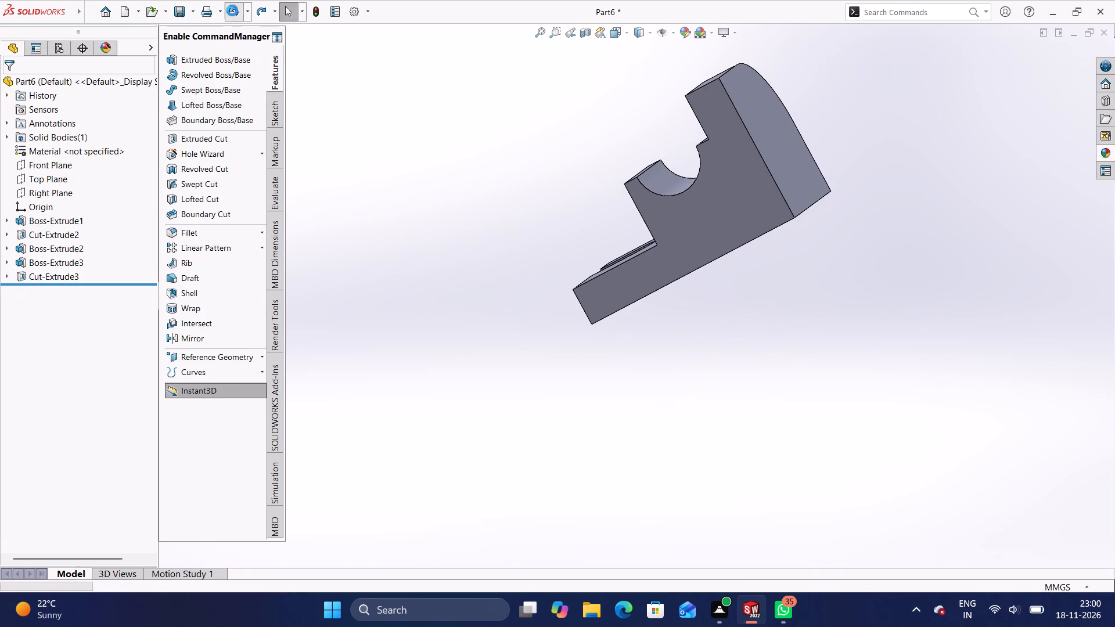
{"action": "left_click", "coordinate": [232, 10]}
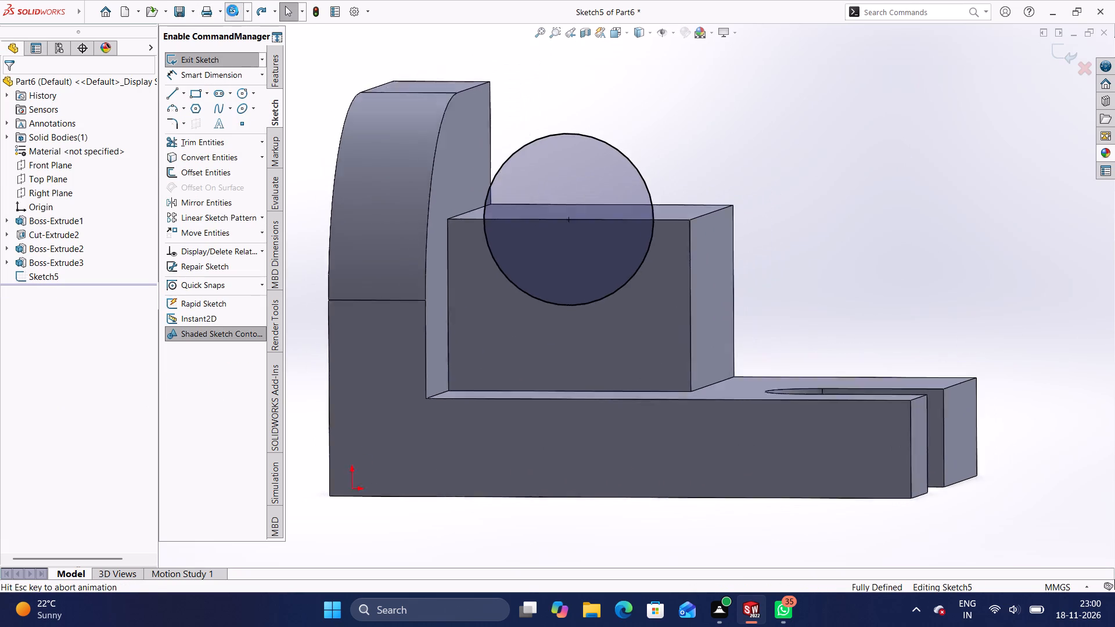
{"action": "left_click", "coordinate": [232, 10]}
{"action": "left_click", "coordinate": [232, 10]}
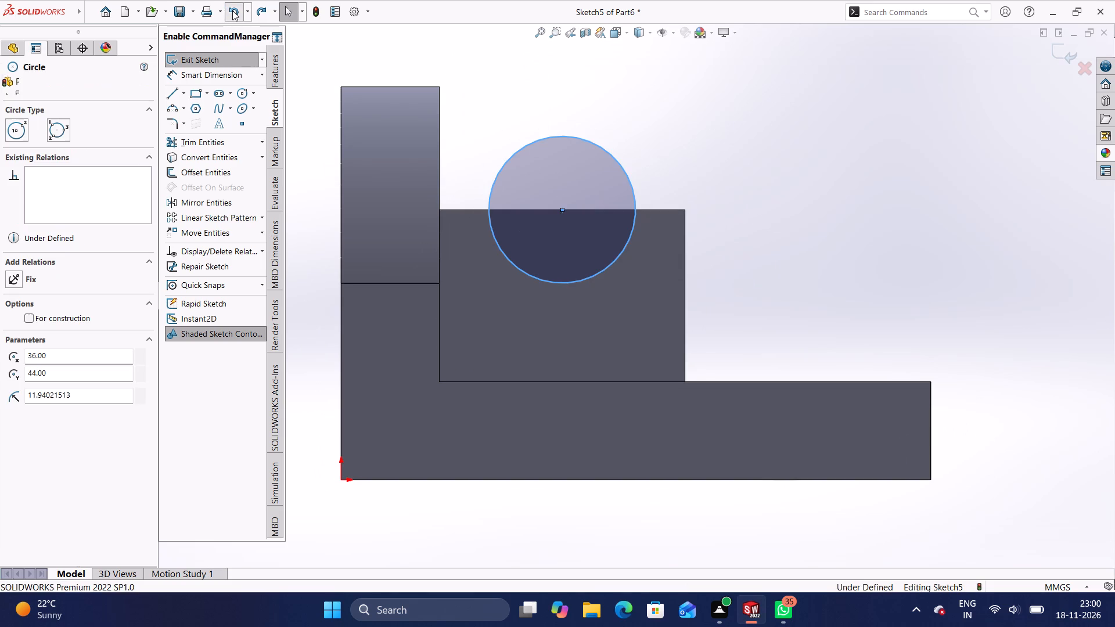
{"action": "left_click", "coordinate": [232, 10]}
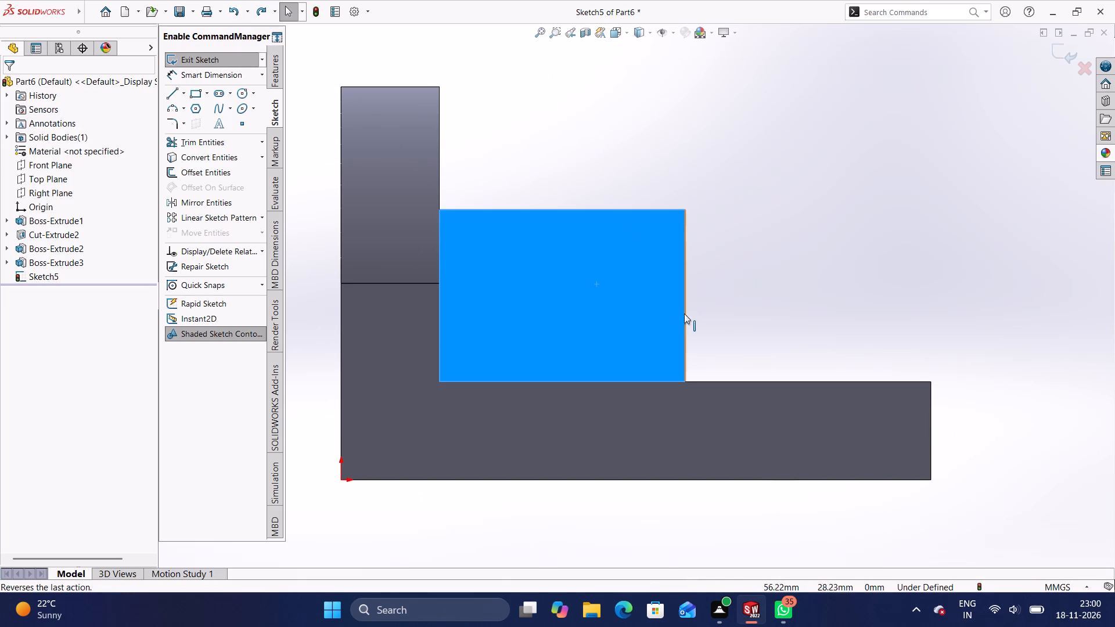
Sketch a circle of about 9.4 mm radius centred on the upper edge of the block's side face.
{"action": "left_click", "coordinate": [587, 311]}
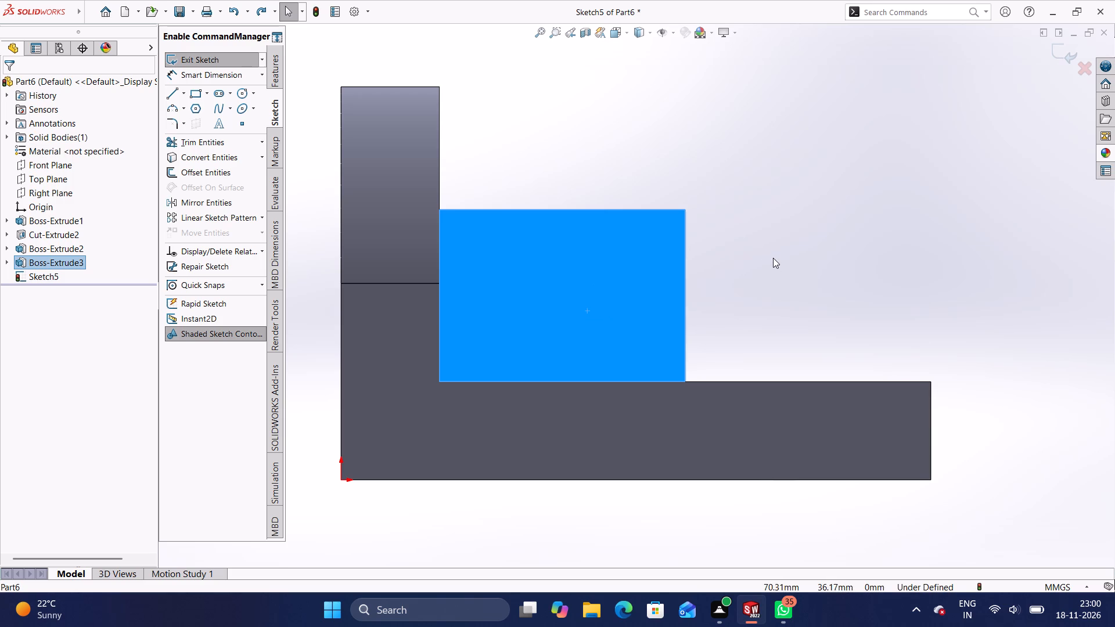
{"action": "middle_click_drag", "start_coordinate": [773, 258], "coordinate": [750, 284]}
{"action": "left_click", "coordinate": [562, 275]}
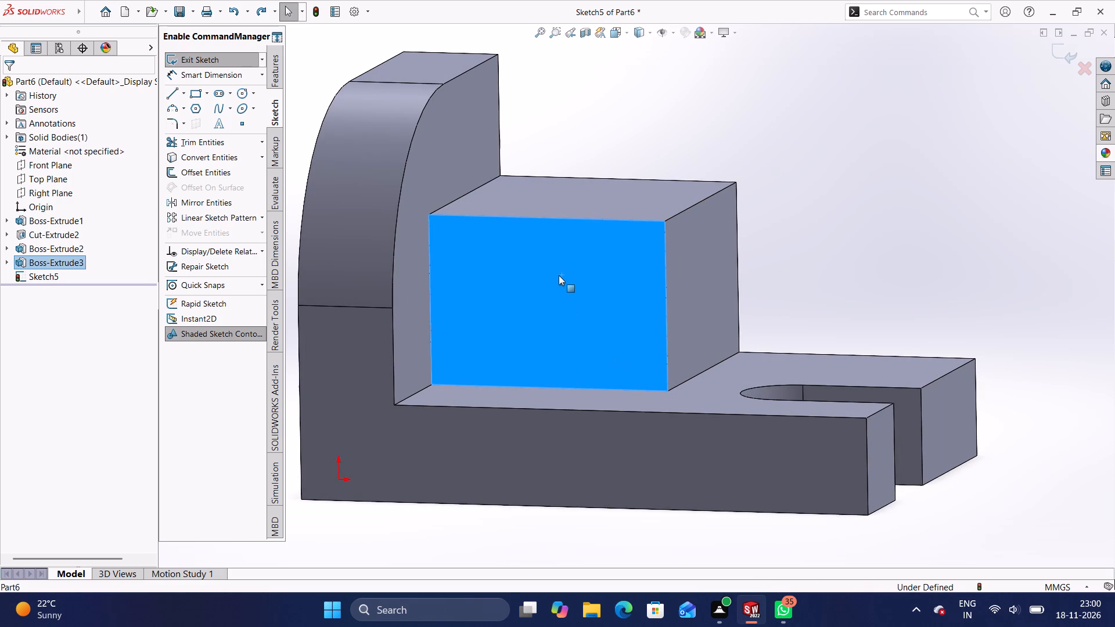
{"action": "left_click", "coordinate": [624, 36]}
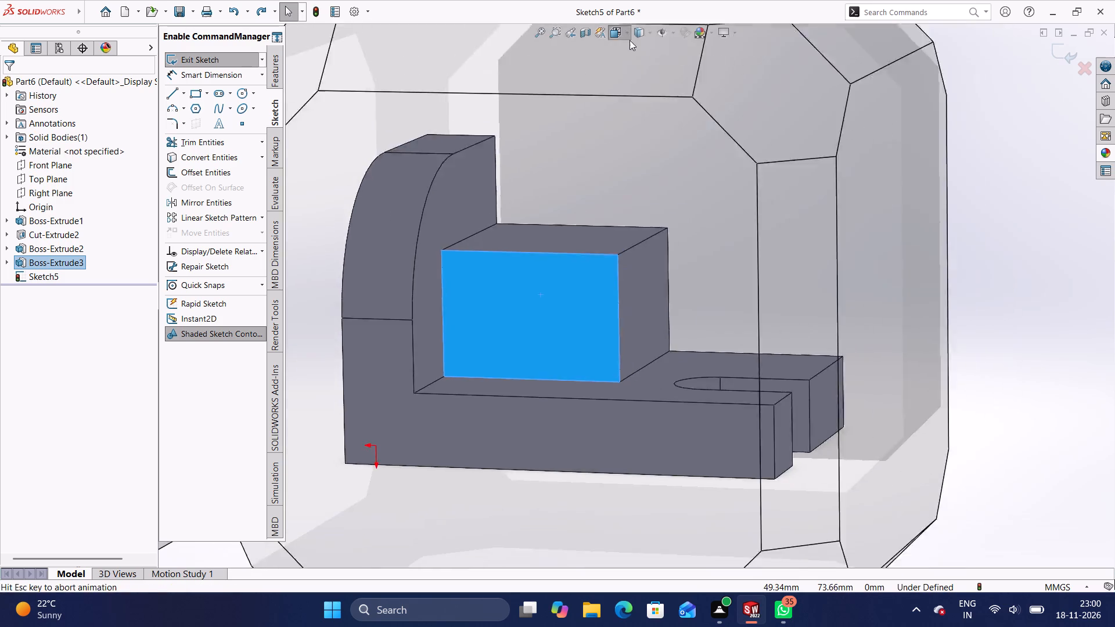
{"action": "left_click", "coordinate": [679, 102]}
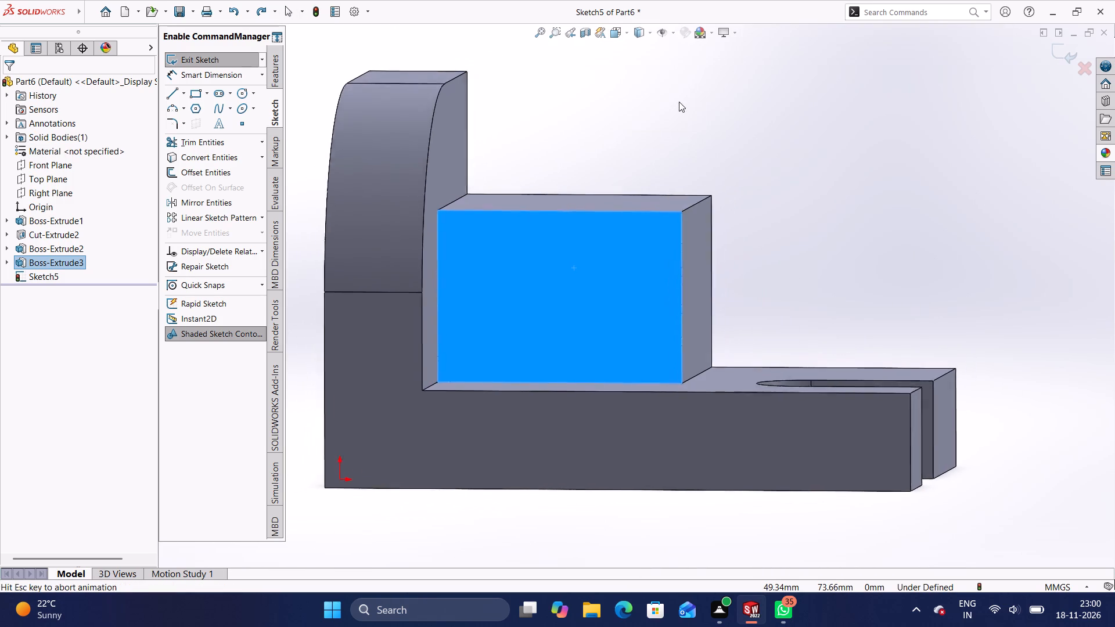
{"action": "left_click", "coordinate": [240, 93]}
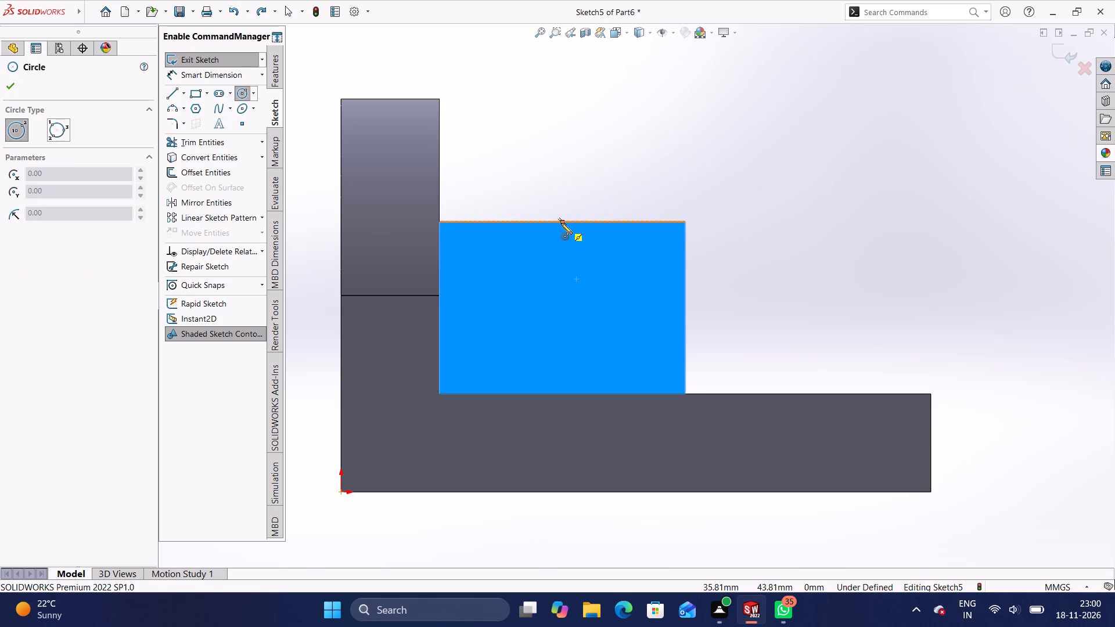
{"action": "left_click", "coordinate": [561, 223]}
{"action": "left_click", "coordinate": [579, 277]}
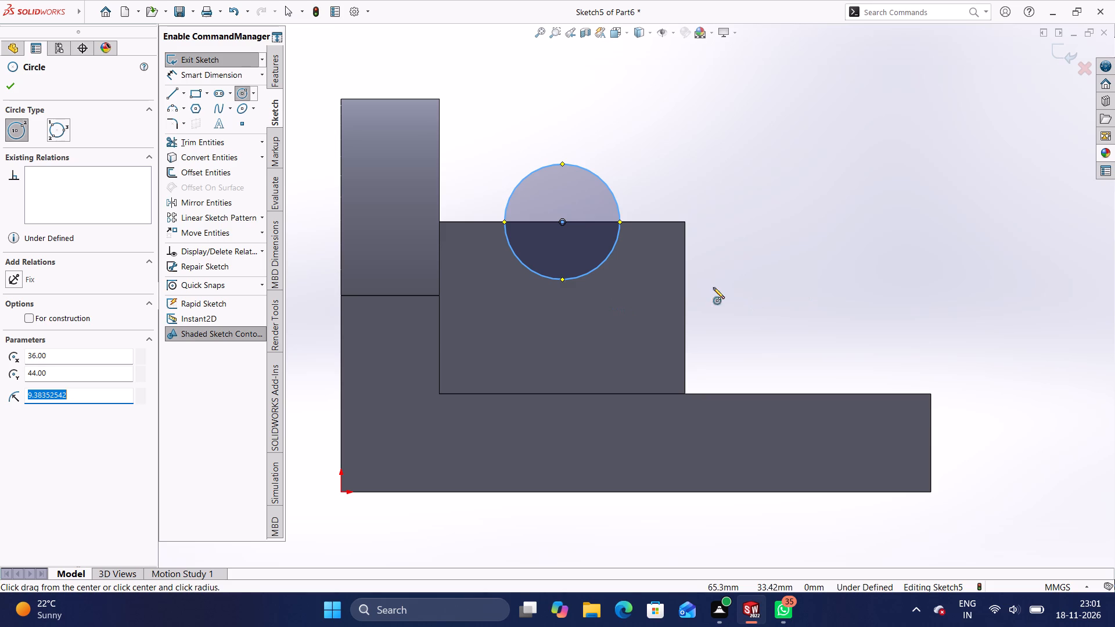
Undo the circle, the raised block extrusion and its dimensioned rectangle sketch, back to the base with the rounded upright.
{"action": "left_click", "coordinate": [229, 12]}
{"action": "left_click", "coordinate": [229, 12]}
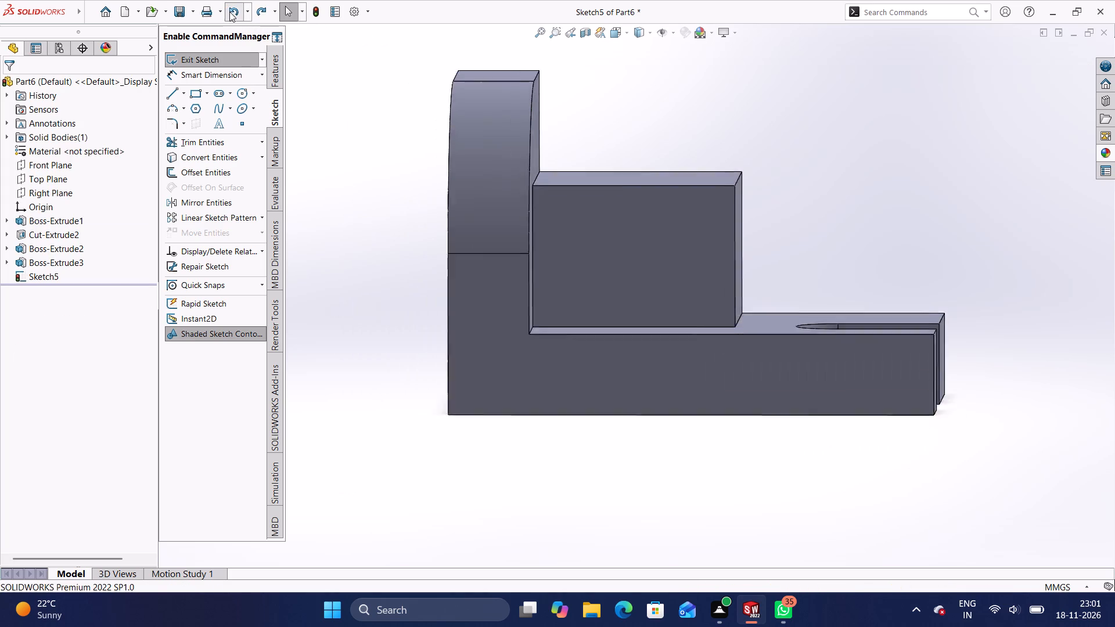
{"action": "left_click", "coordinate": [229, 12]}
{"action": "left_click", "coordinate": [229, 12]}
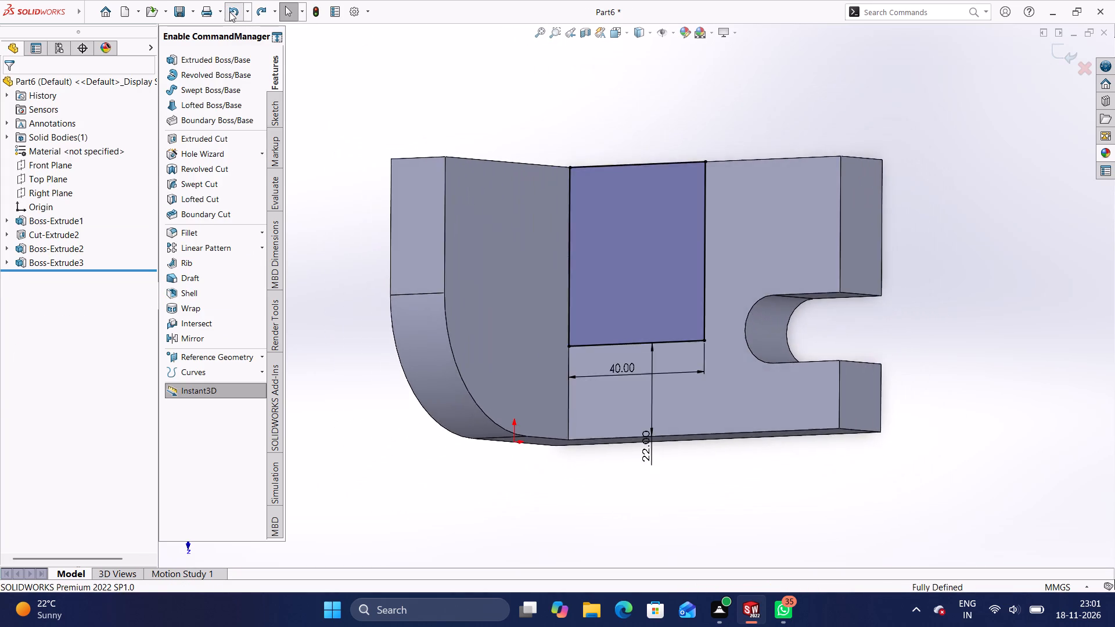
{"action": "left_click", "coordinate": [229, 12]}
{"action": "left_click", "coordinate": [229, 12]}
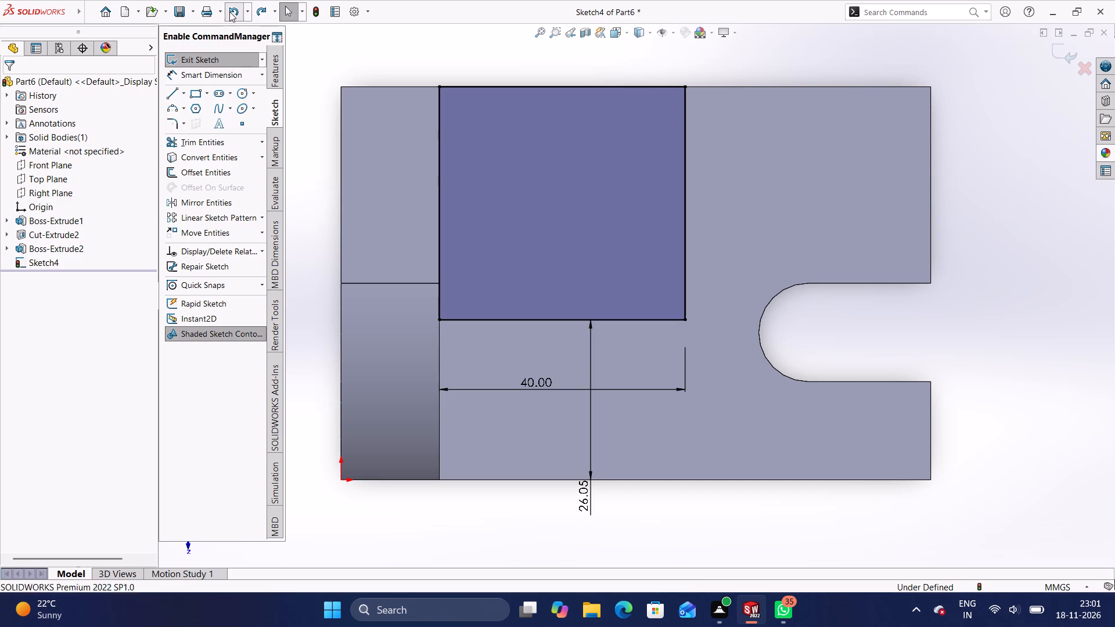
{"action": "left_click", "coordinate": [229, 12]}
{"action": "left_click", "coordinate": [229, 12]}
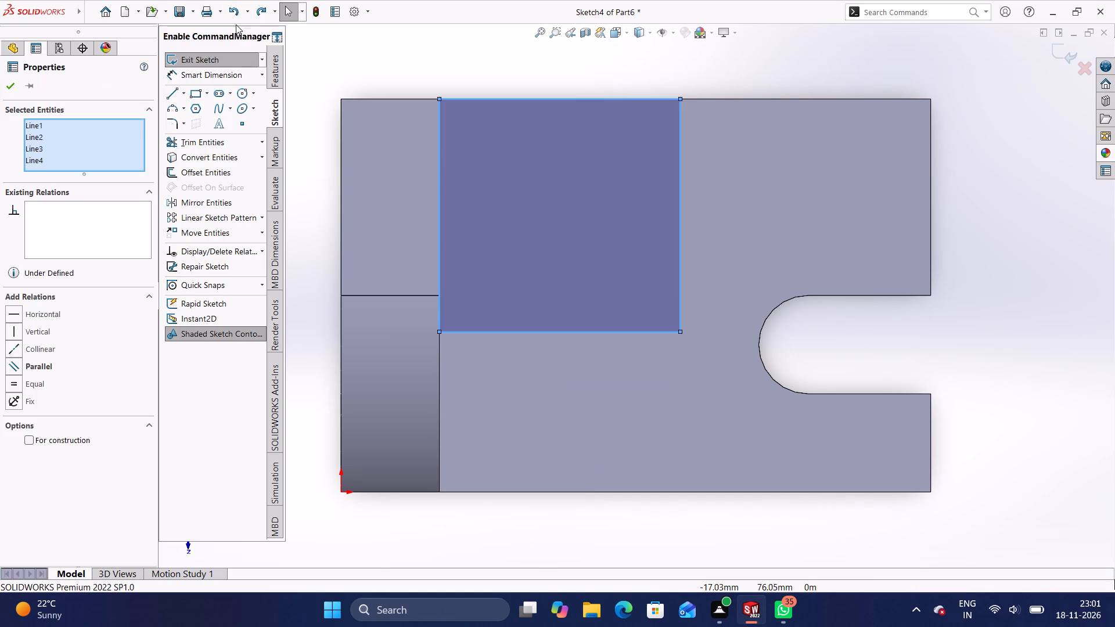
{"action": "left_click", "coordinate": [234, 19]}
{"action": "left_click", "coordinate": [234, 19]}
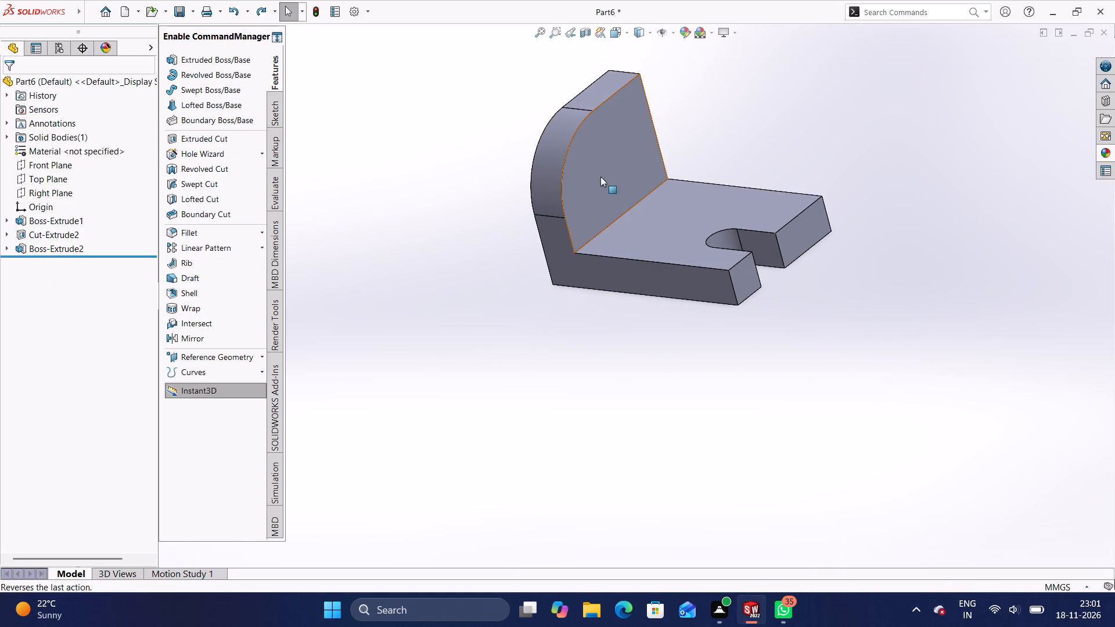
Sketch a rectangle about 40 by 33 mm on the base's top face, starting at the upright's inner corner opposite the origin side.
{"action": "left_click", "coordinate": [680, 213]}
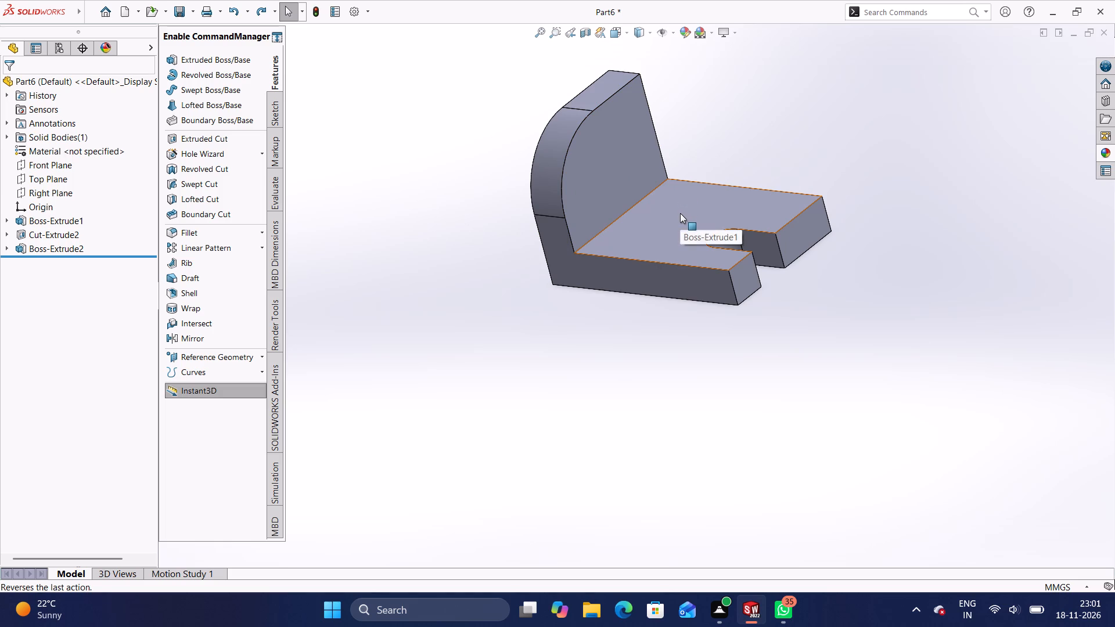
{"action": "left_click", "coordinate": [662, 213]}
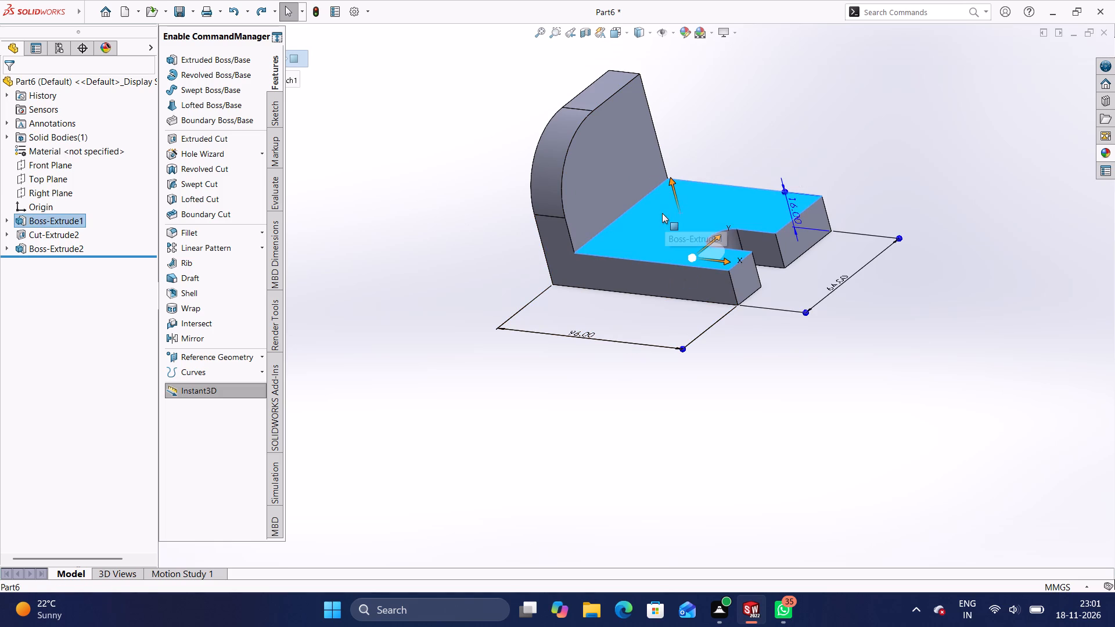
{"action": "left_click", "coordinate": [713, 181]}
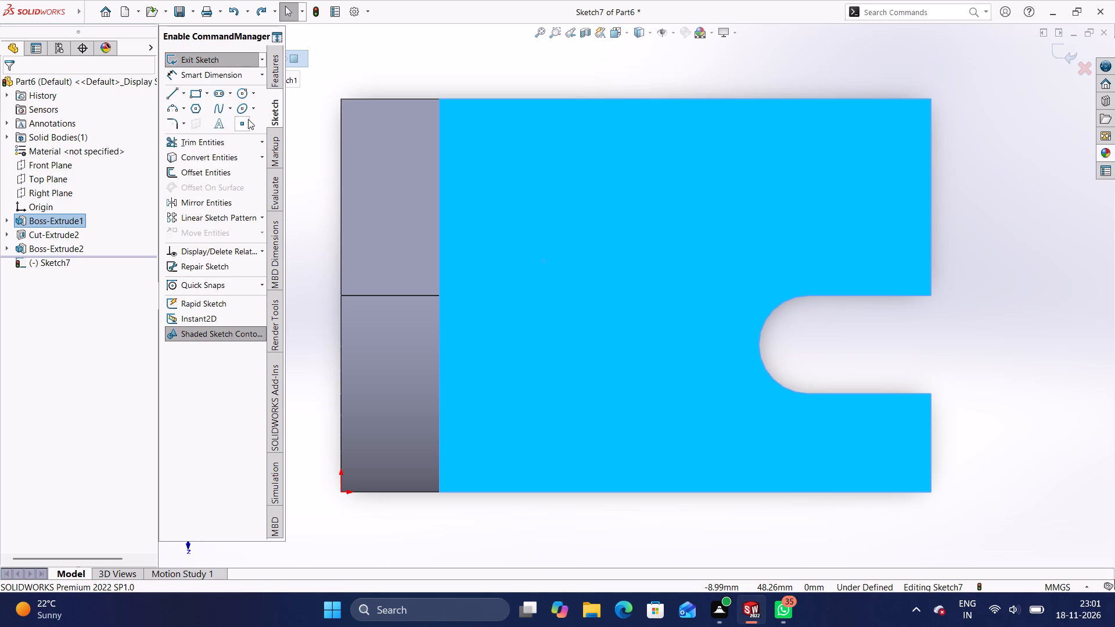
{"action": "left_click", "coordinate": [202, 92]}
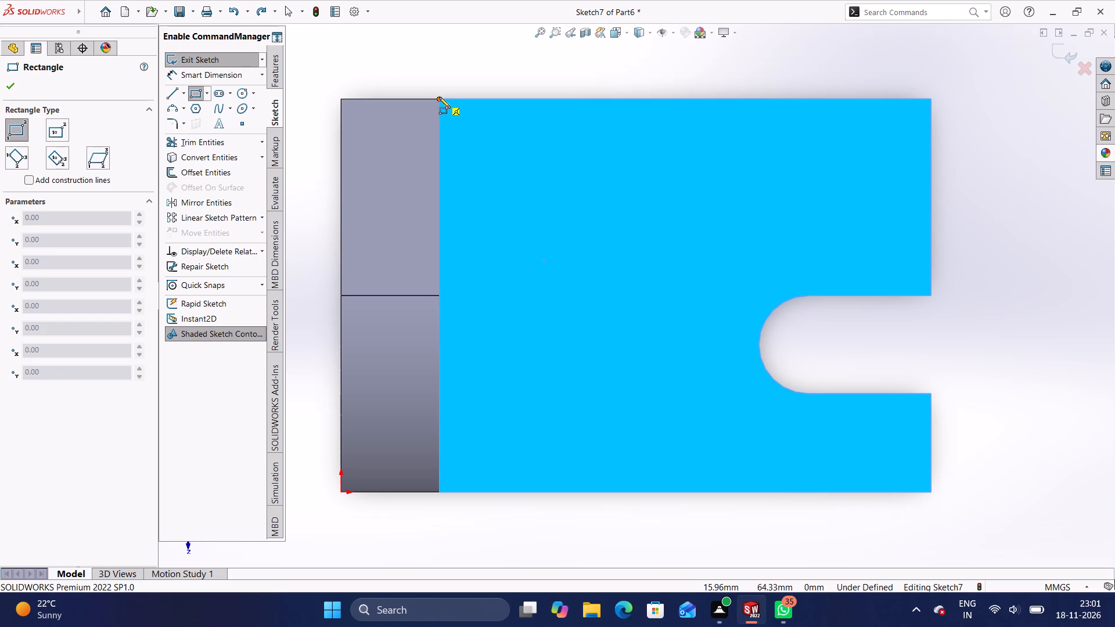
{"action": "left_click", "coordinate": [439, 97]}
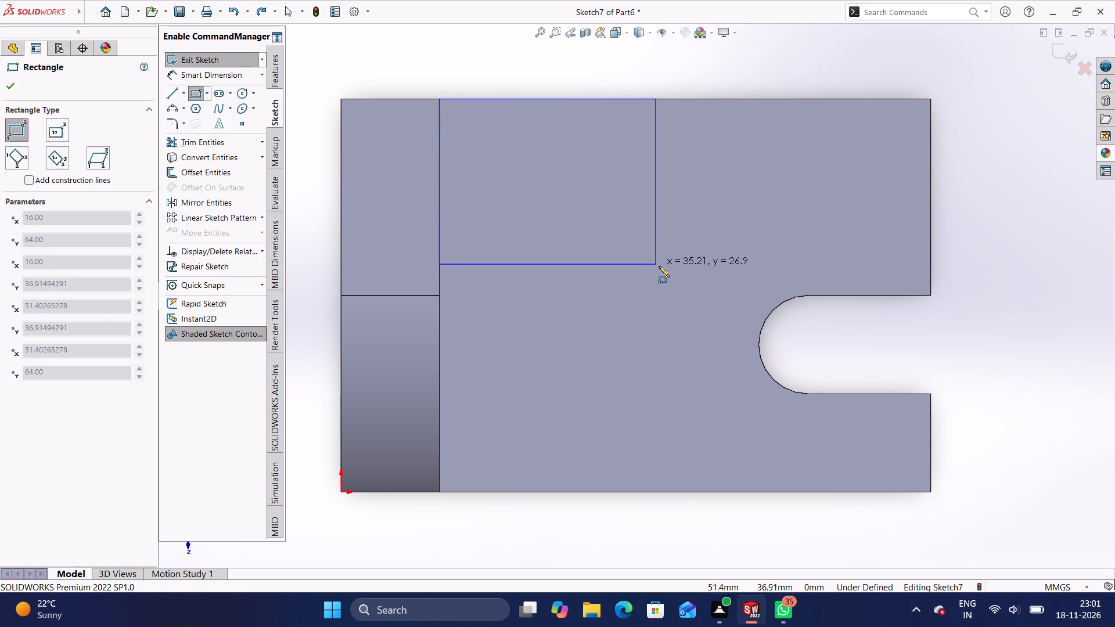
{"action": "left_click", "coordinate": [684, 300]}
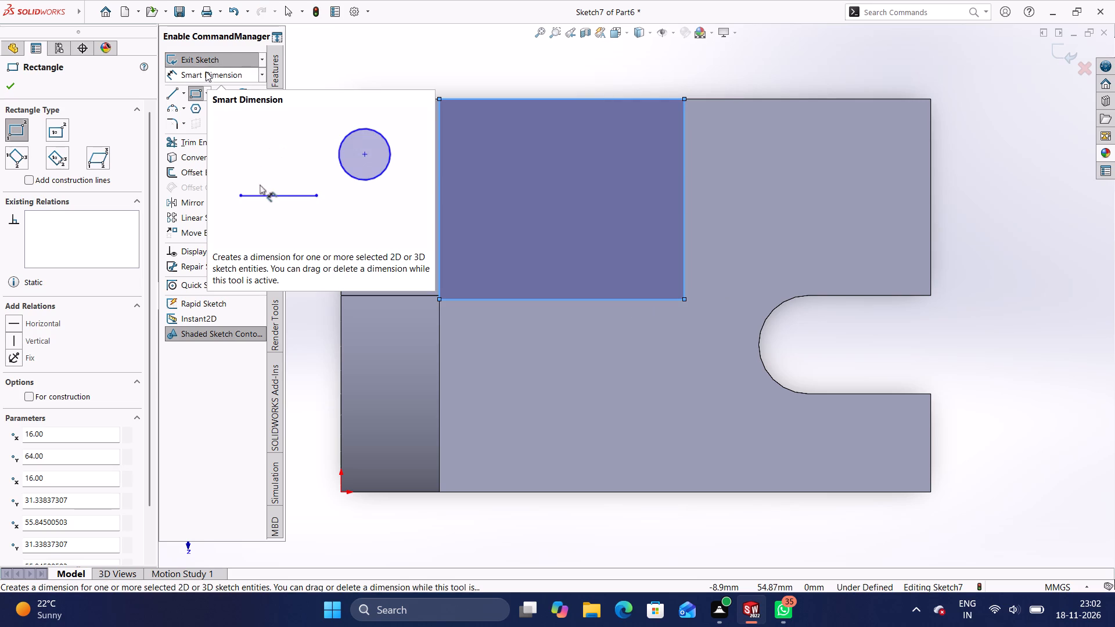
Dimension the rectangle's side running along the base's length to 40 mm.
{"action": "left_click", "coordinate": [210, 74]}
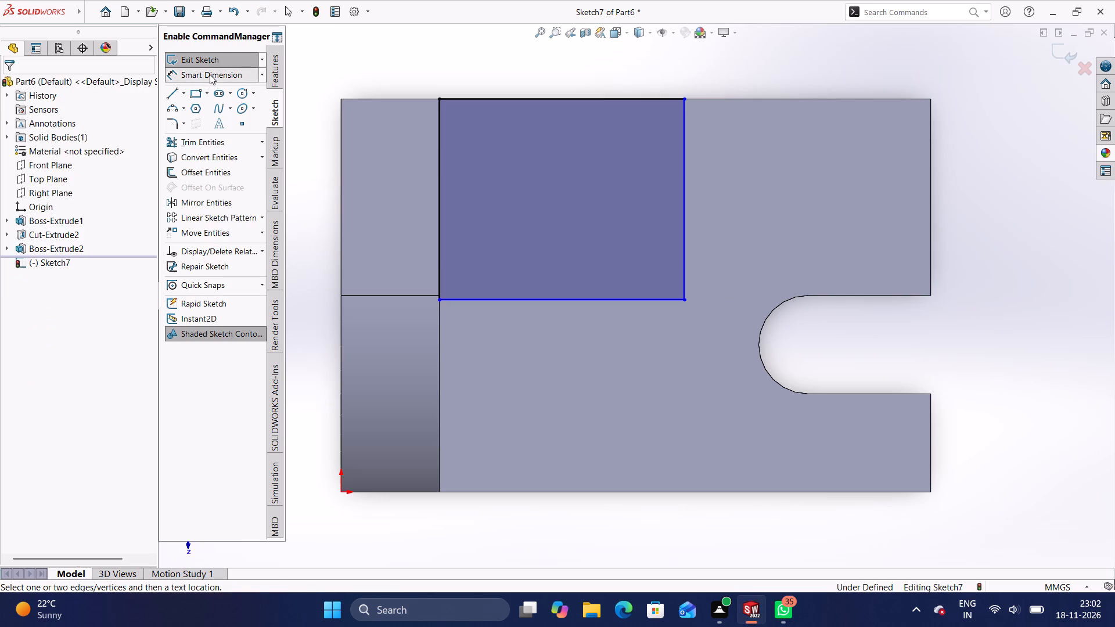
{"action": "left_click", "coordinate": [525, 299]}
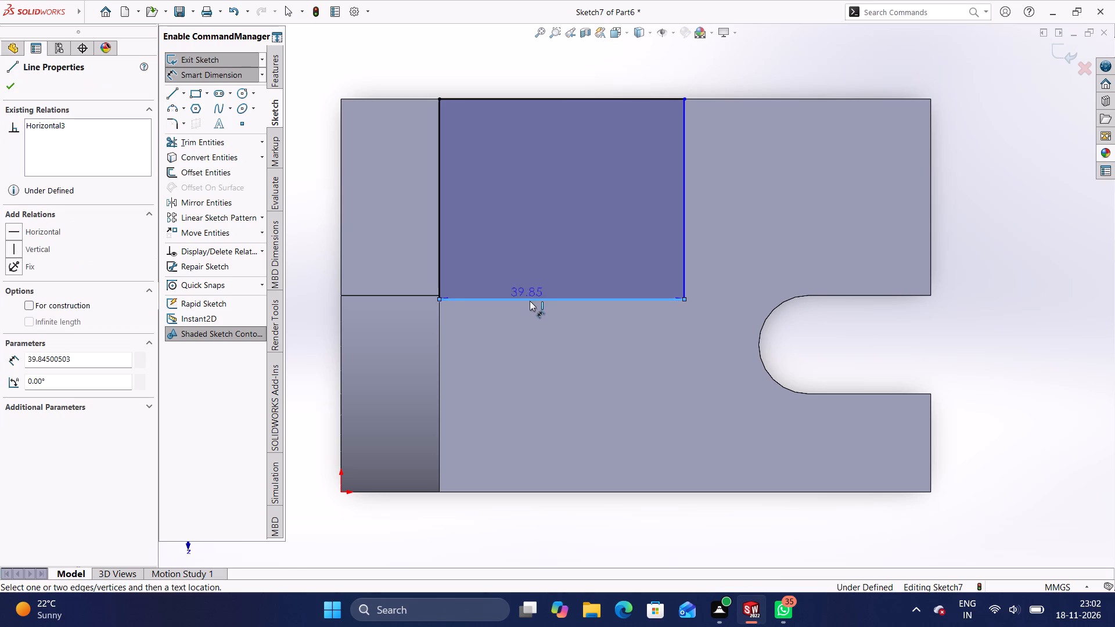
{"action": "left_click", "coordinate": [587, 539]}
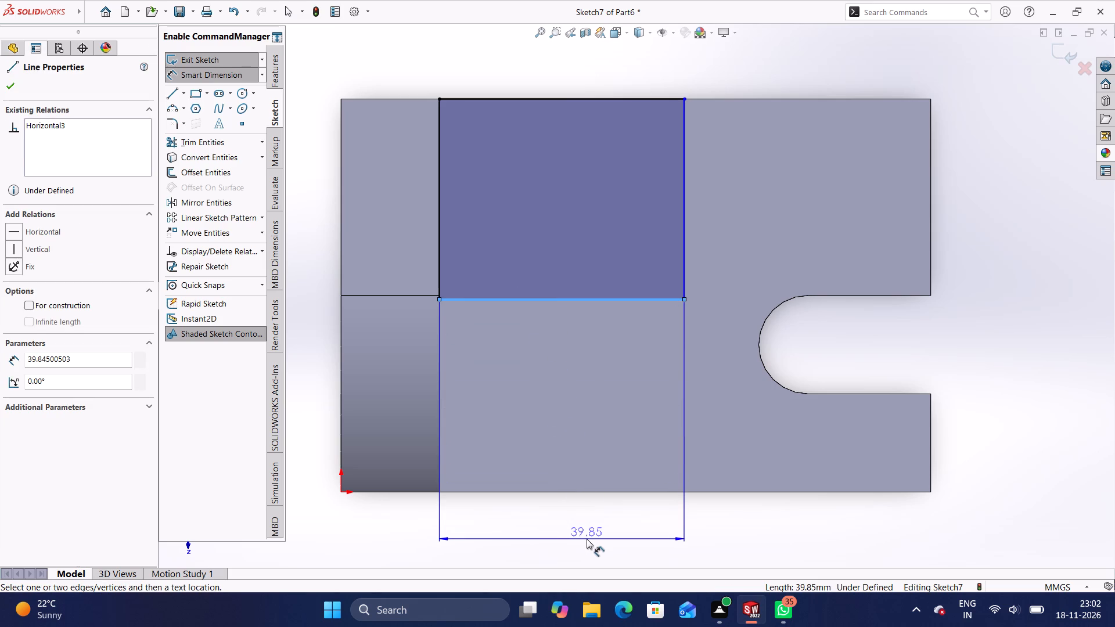
{"action": "key", "text": "BackSpace"}
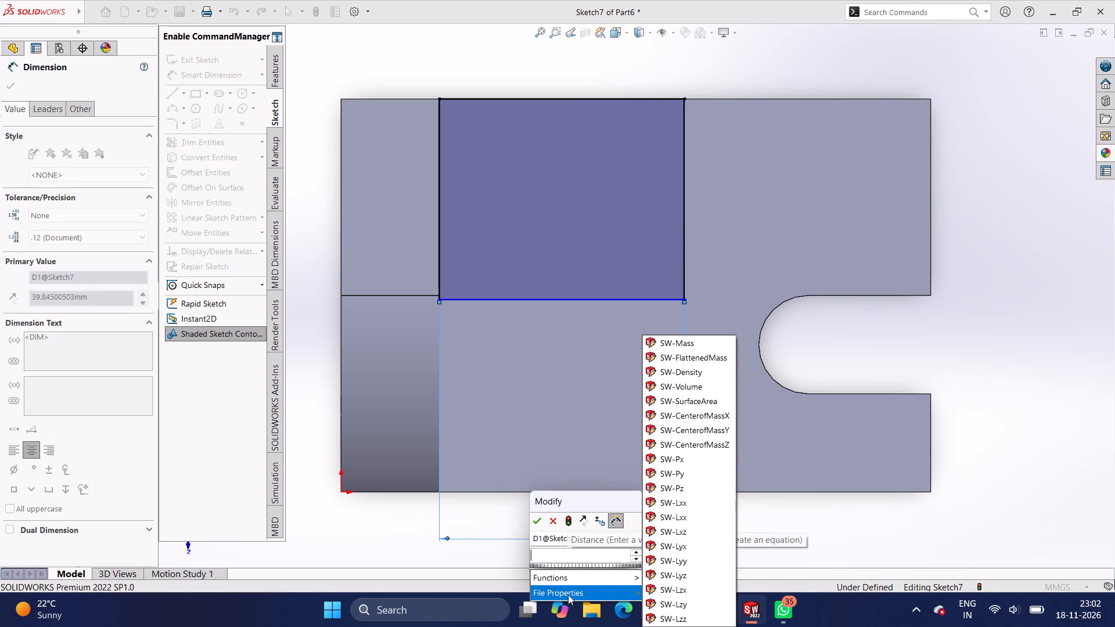
{"action": "type", "text": "40"}
{"action": "key", "text": "Return"}
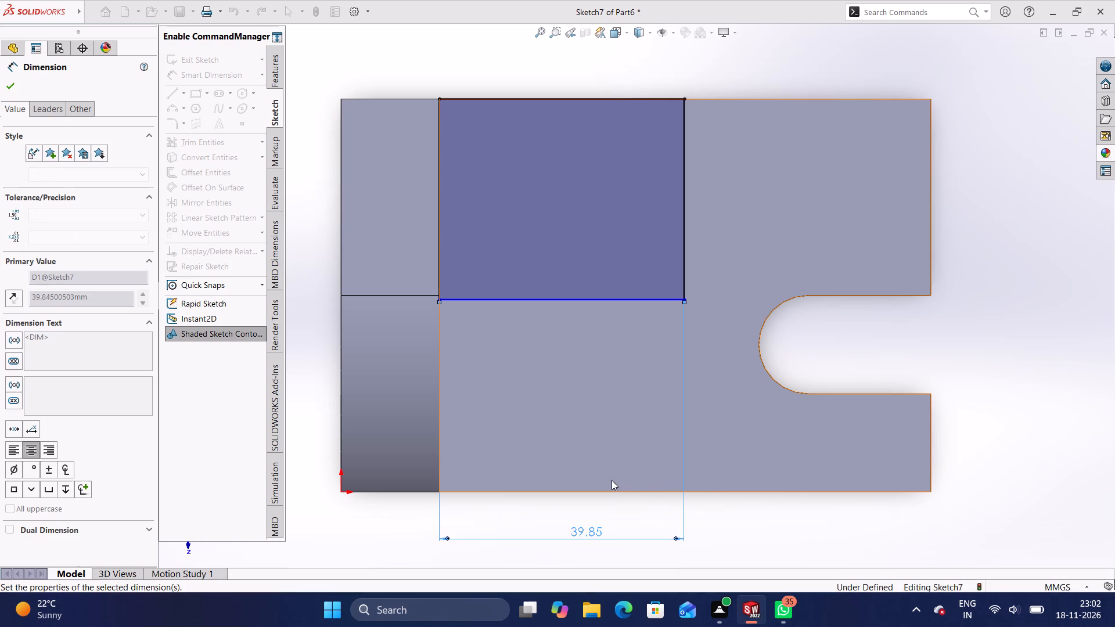
{"action": "left_click", "coordinate": [595, 448]}
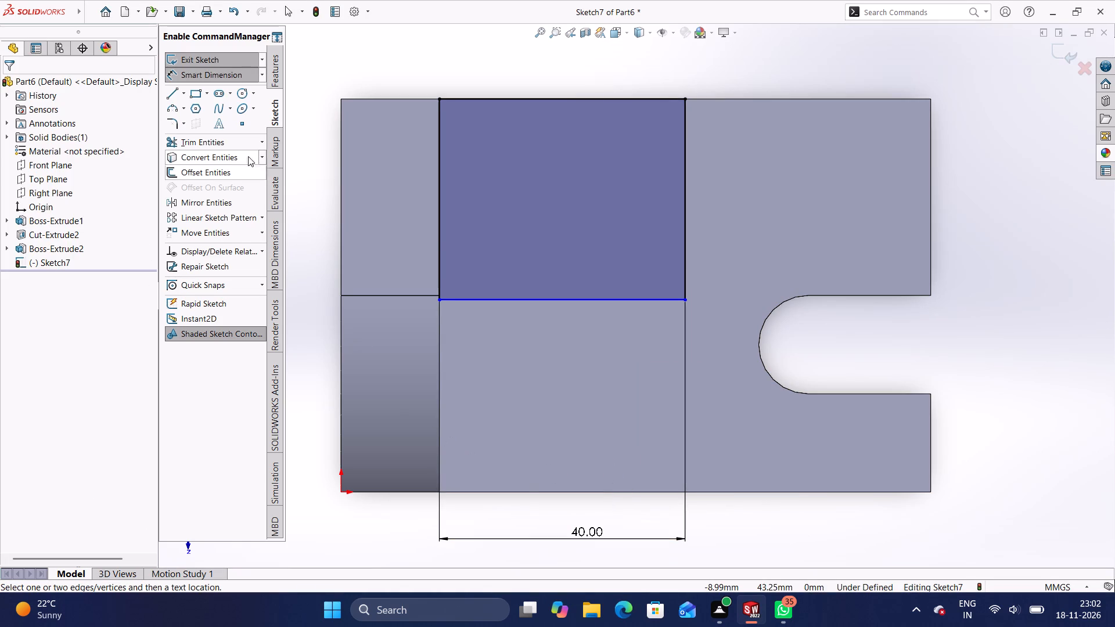
Dimension the distance from the rectangle's free long side to the parallel base edge on the origin side as 22 mm.
{"action": "left_click", "coordinate": [237, 74]}
{"action": "left_click", "coordinate": [242, 75]}
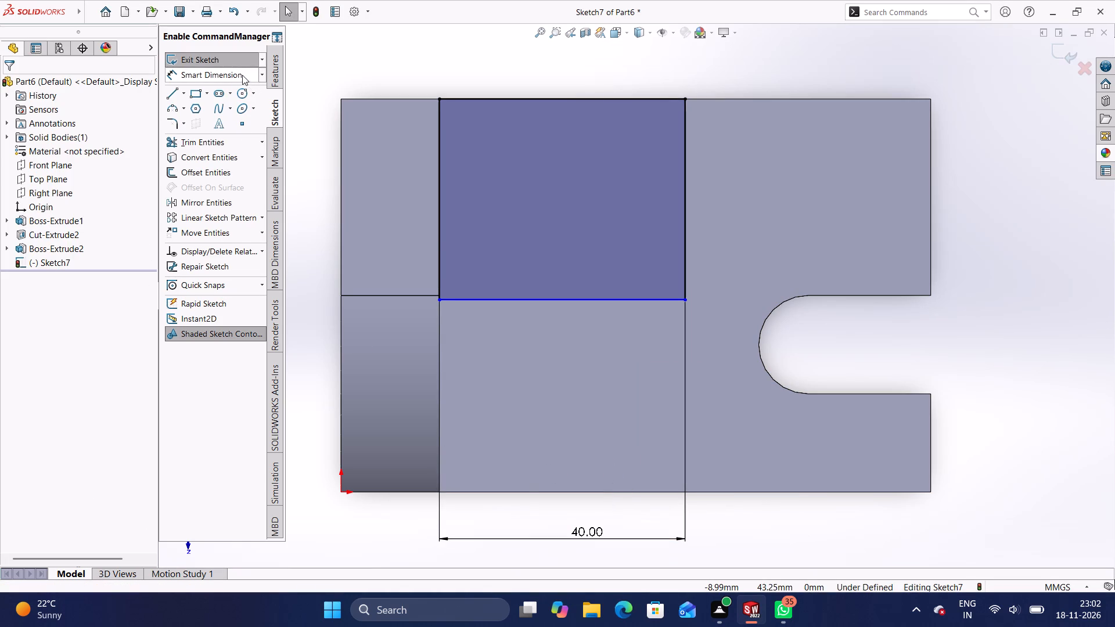
{"action": "left_click", "coordinate": [574, 298]}
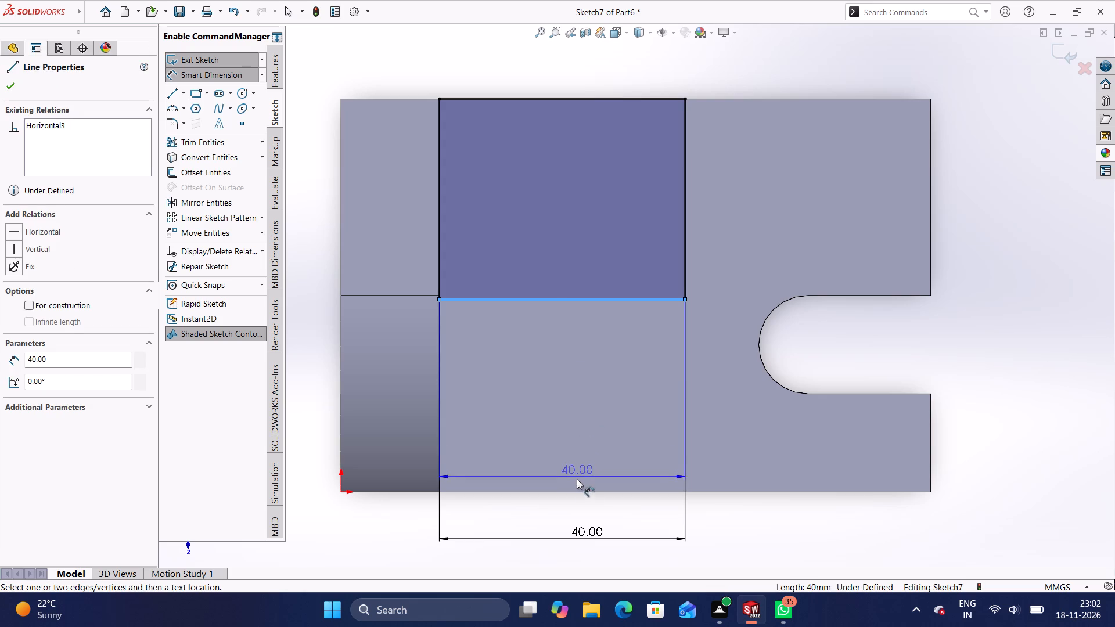
{"action": "left_click", "coordinate": [575, 493]}
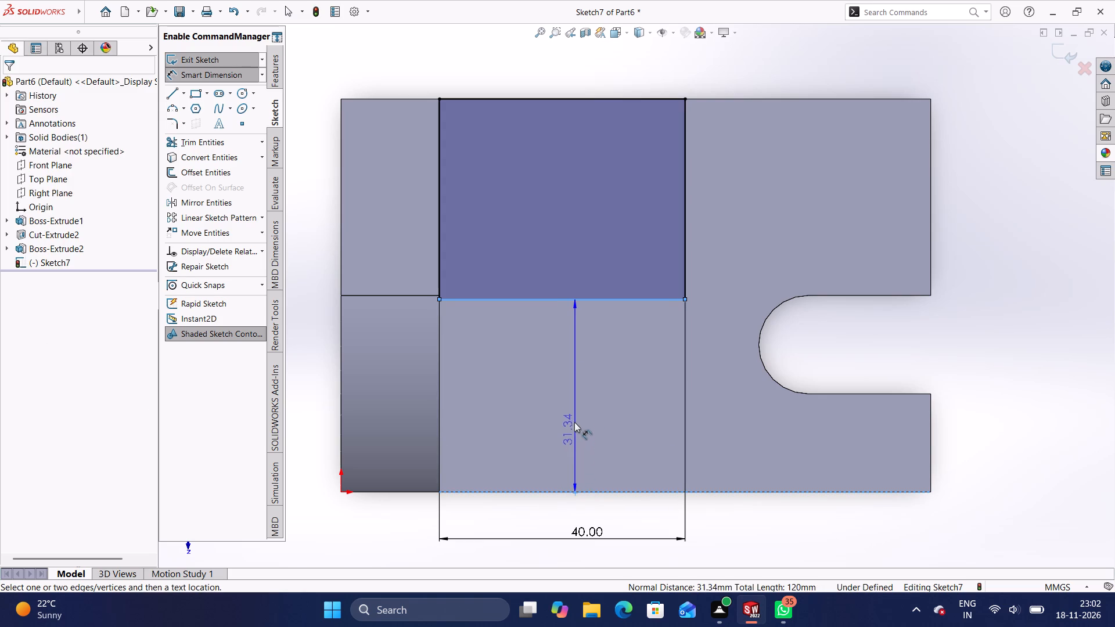
{"action": "left_click", "coordinate": [574, 408]}
{"action": "key", "text": "BackSpace"}
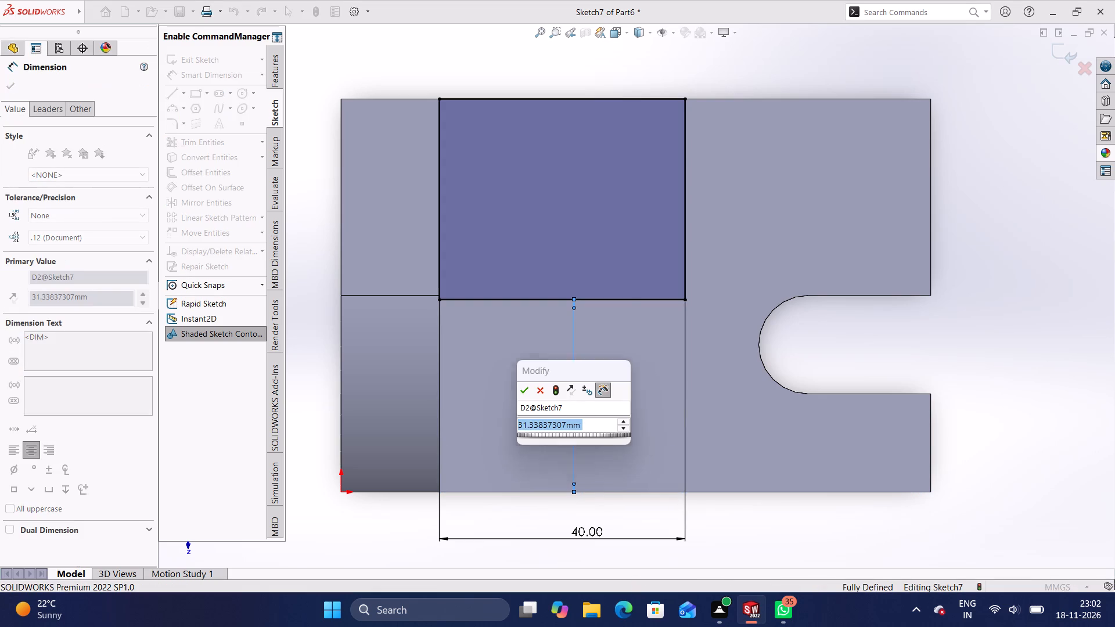
{"action": "type", "text": "22"}
{"action": "key", "text": "Return"}
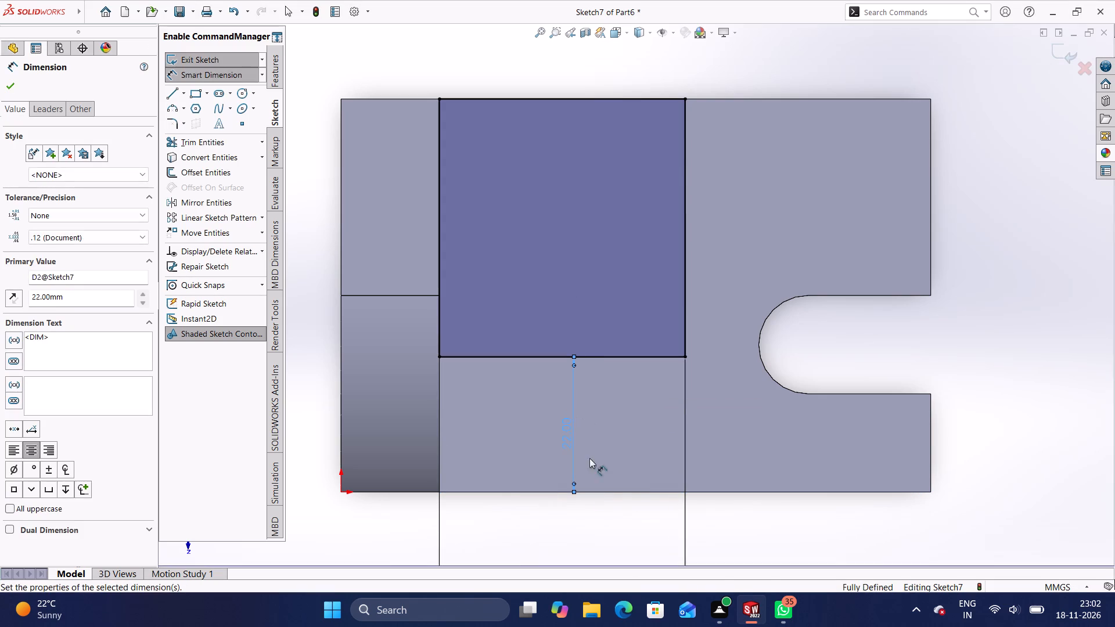
{"action": "left_click", "coordinate": [603, 524]}
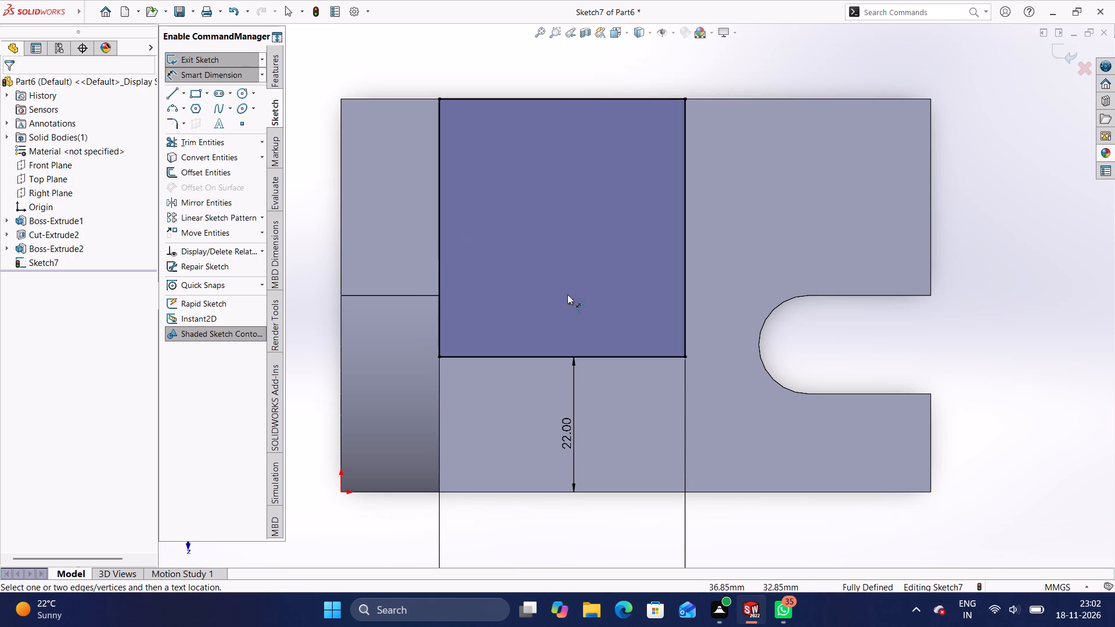
Extrude the dimensioned 40 mm rectangle upward from the base's top face as a merged blind boss 28 mm high.
{"action": "scroll", "coordinate": [760, 540], "scroll_direction": "up", "scroll_amount": 3}
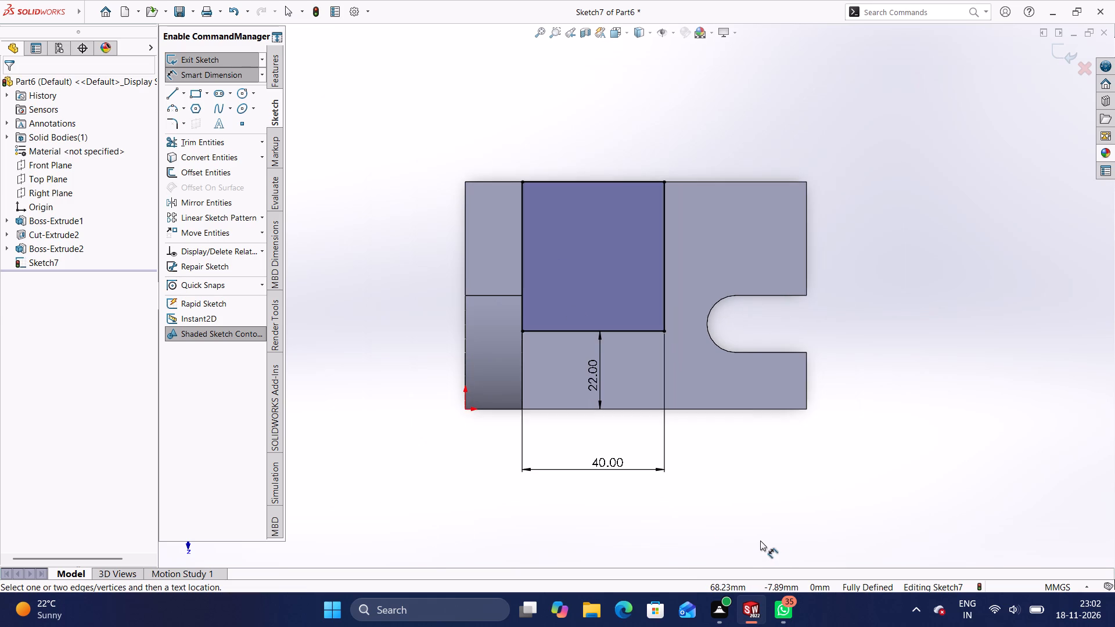
{"action": "middle_click_drag", "start_coordinate": [760, 540], "coordinate": [711, 505]}
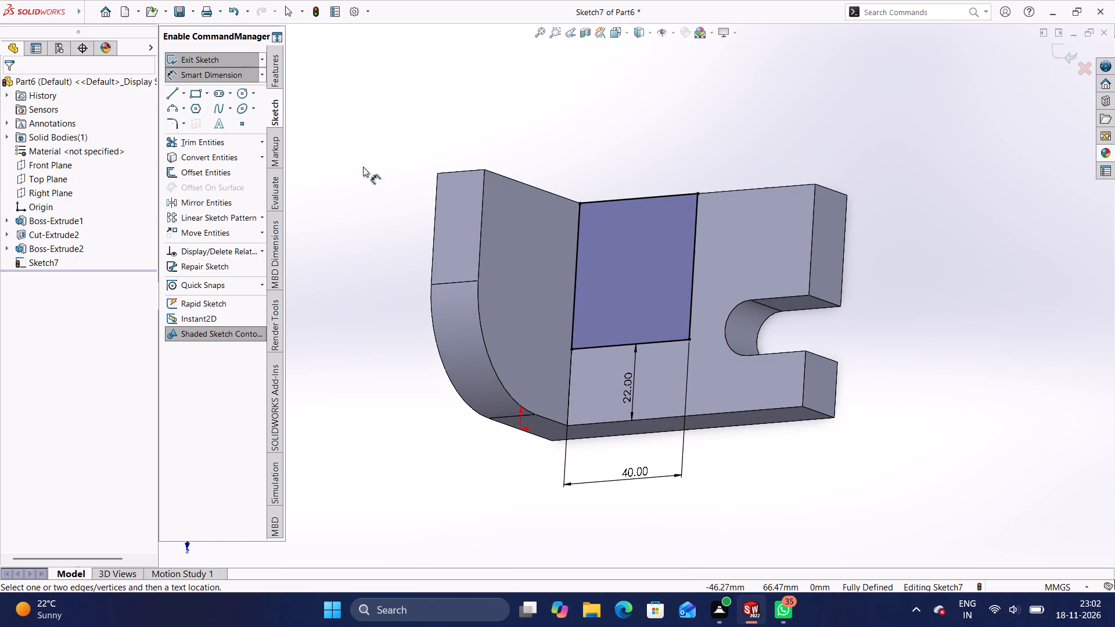
{"action": "left_click", "coordinate": [279, 72]}
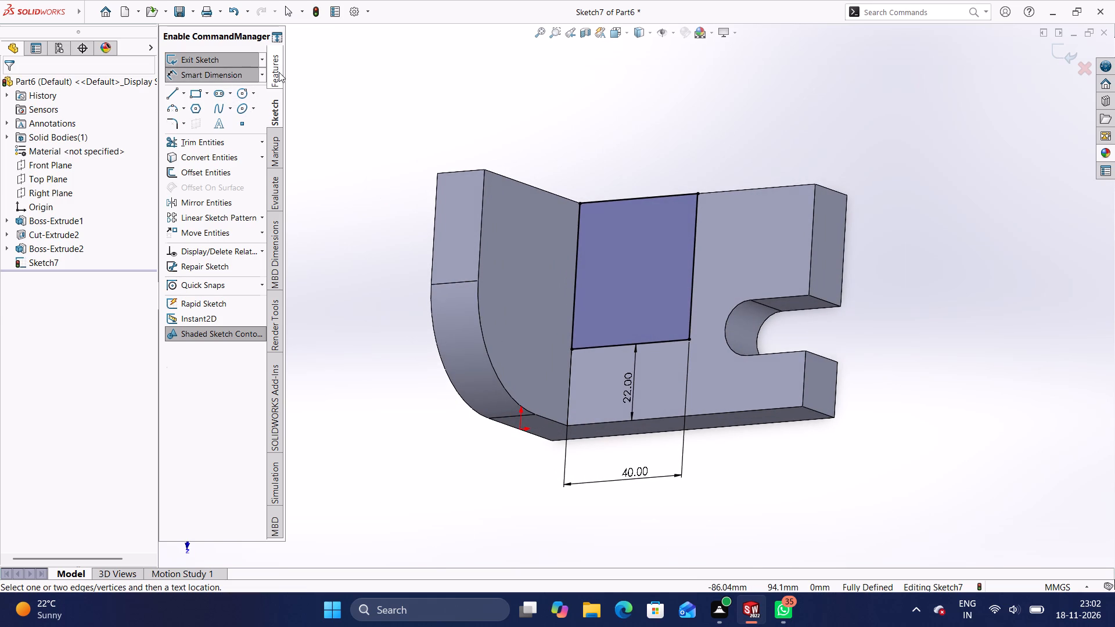
{"action": "left_click", "coordinate": [226, 61]}
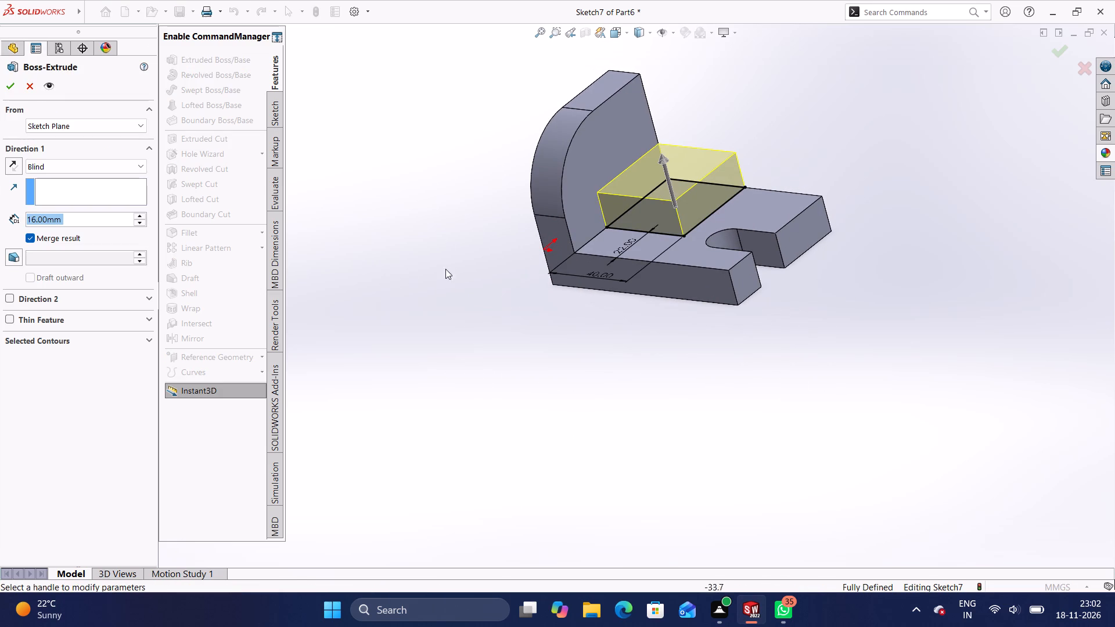
{"action": "left_click", "coordinate": [77, 225]}
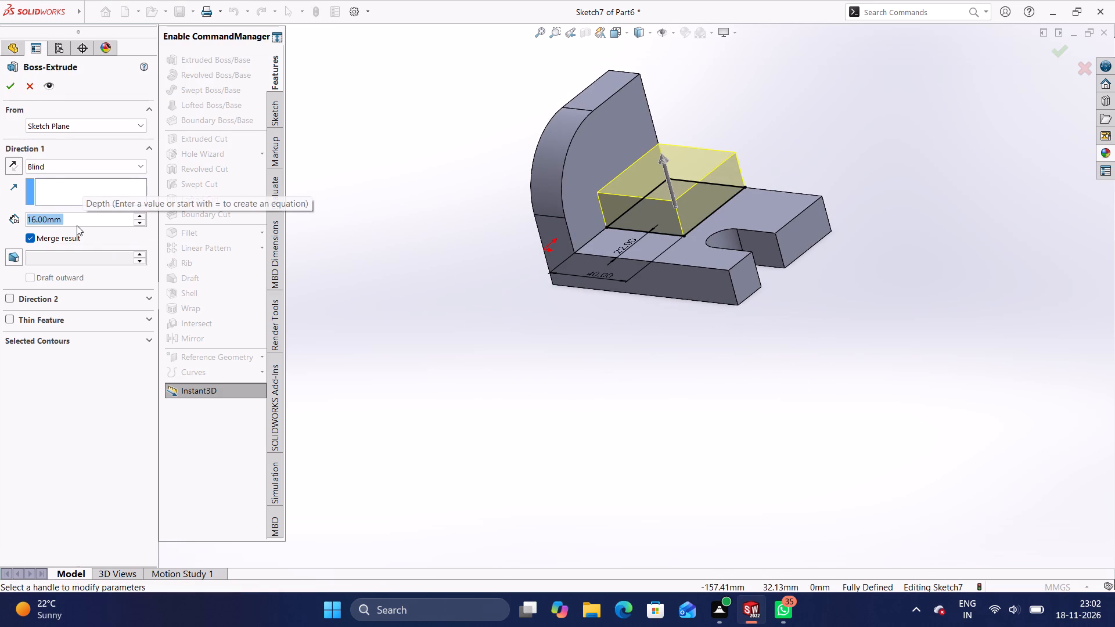
{"action": "key", "text": "BackSpace"}
{"action": "key", "text": "BackSpace"}
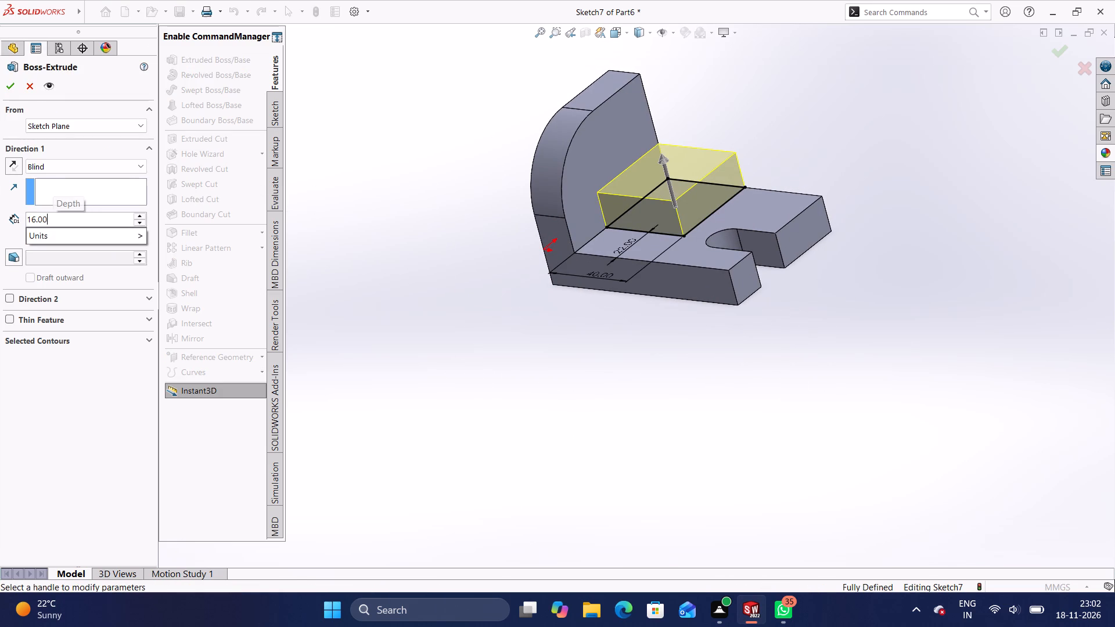
{"action": "key", "text": "BackSpace"}
{"action": "key", "text": "BackSpace"}
{"action": "key", "text": "BackSpace"}
{"action": "key", "text": "BackSpace"}
{"action": "key", "text": "BackSpace"}
{"action": "key", "text": "BackSpace"}
{"action": "key", "text": "BackSpace"}
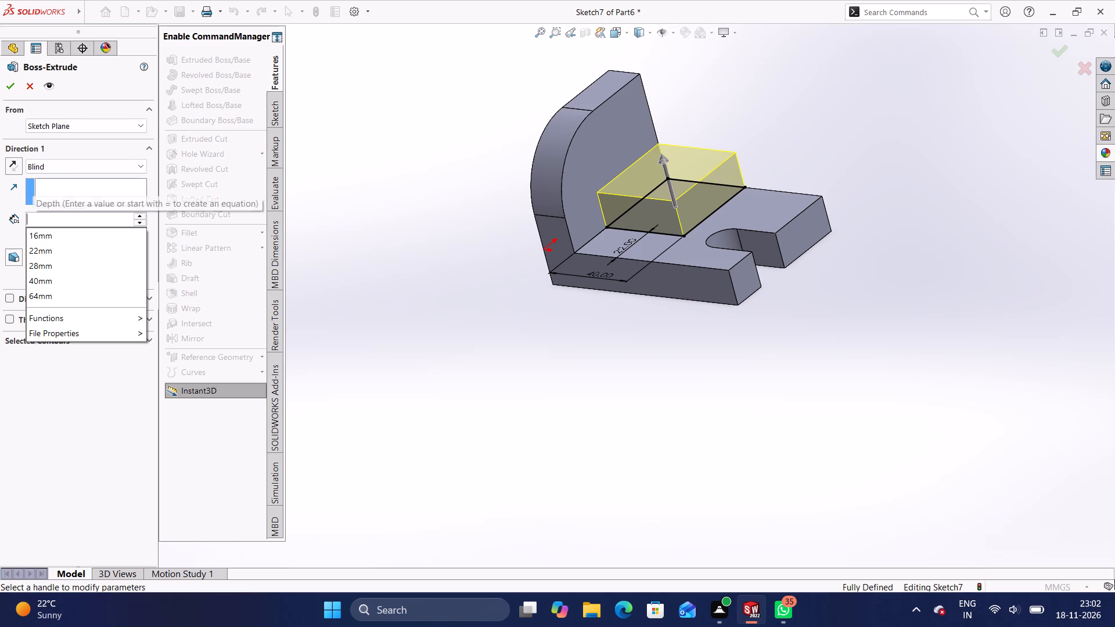
{"action": "key", "text": "2"}
{"action": "key", "text": "8"}
{"action": "key", "text": "Return"}
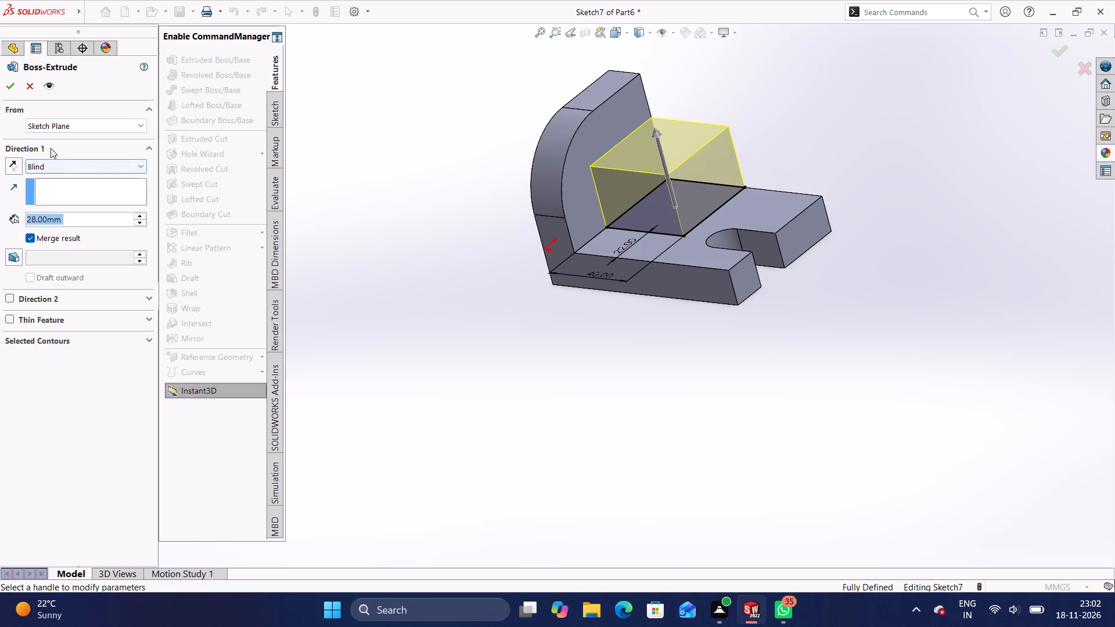
{"action": "left_click", "coordinate": [14, 89]}
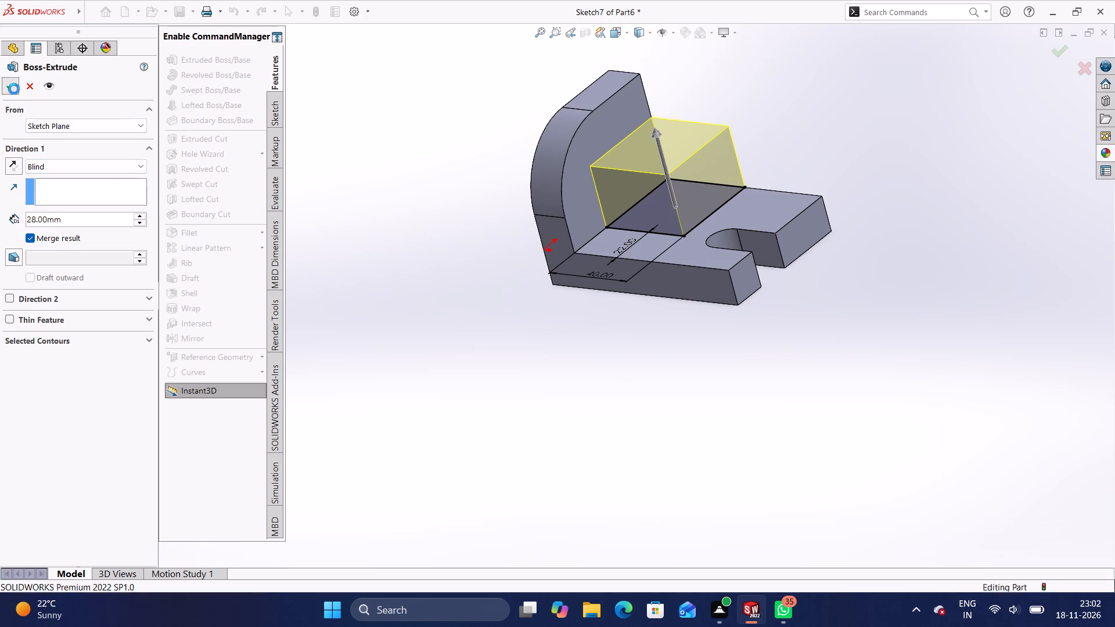
{"action": "left_click", "coordinate": [464, 393]}
Sketch a circle about 17.6 mm in diameter on the block's origin-side face, centred on the midpoint of its top edge.
{"action": "left_click", "coordinate": [636, 204]}
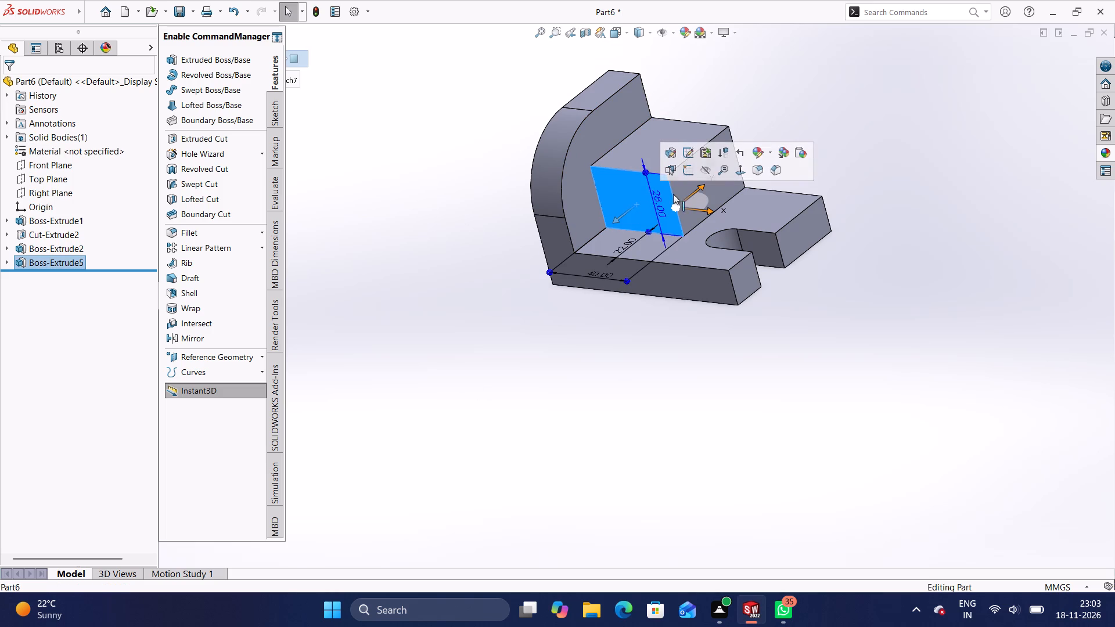
{"action": "left_click", "coordinate": [685, 178]}
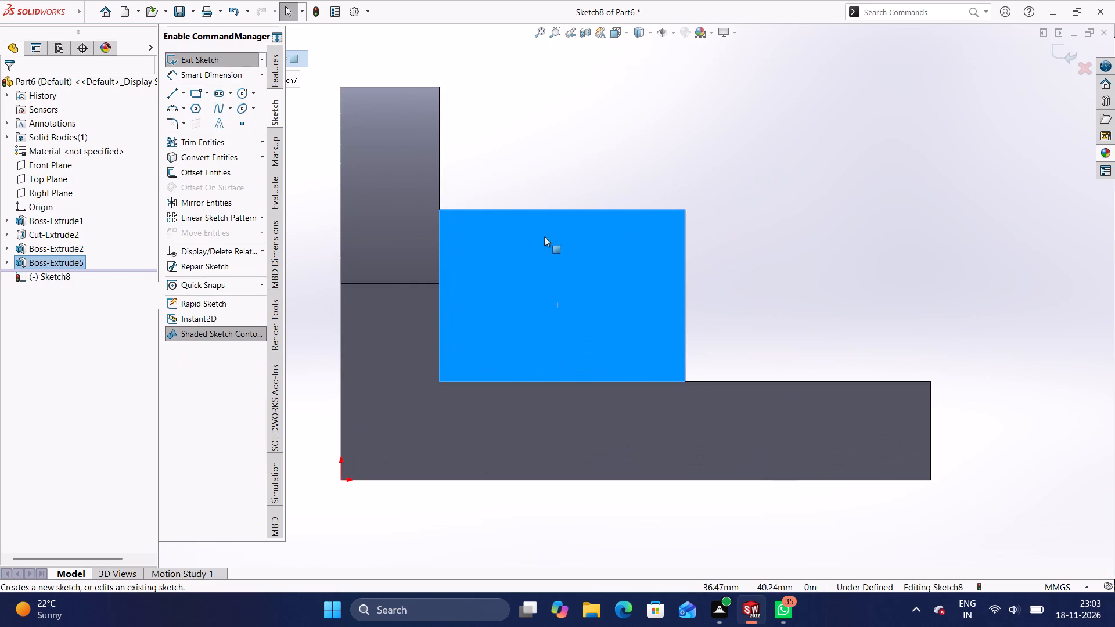
{"action": "left_click", "coordinate": [243, 93]}
{"action": "left_click", "coordinate": [562, 208]}
{"action": "left_click", "coordinate": [556, 264]}
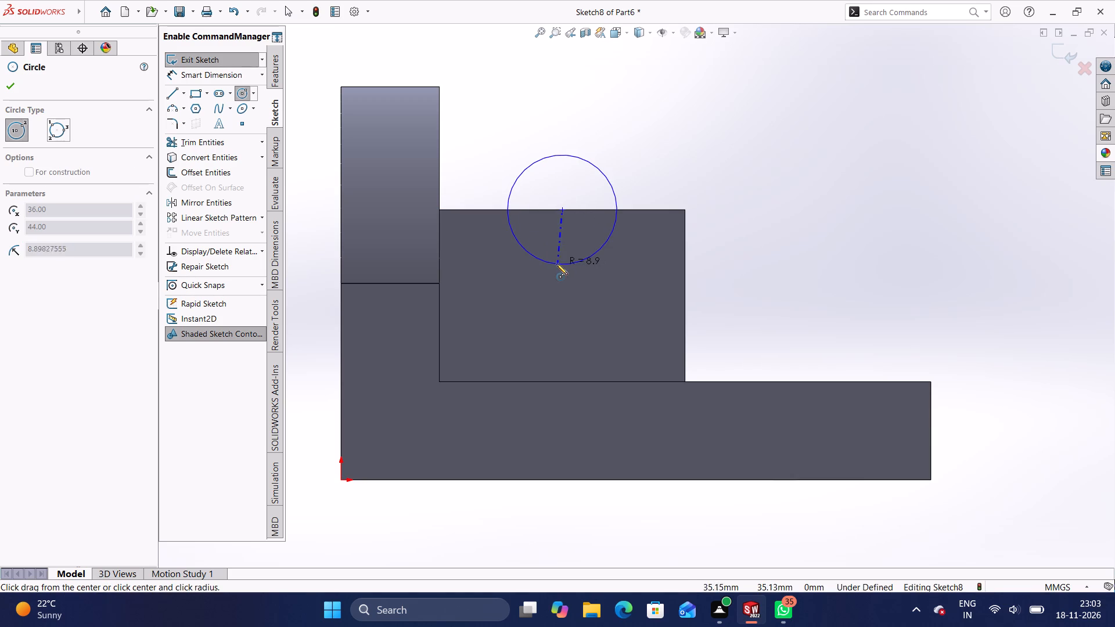
Dimension the circle's diameter as 28 mm.
{"action": "left_click", "coordinate": [233, 77]}
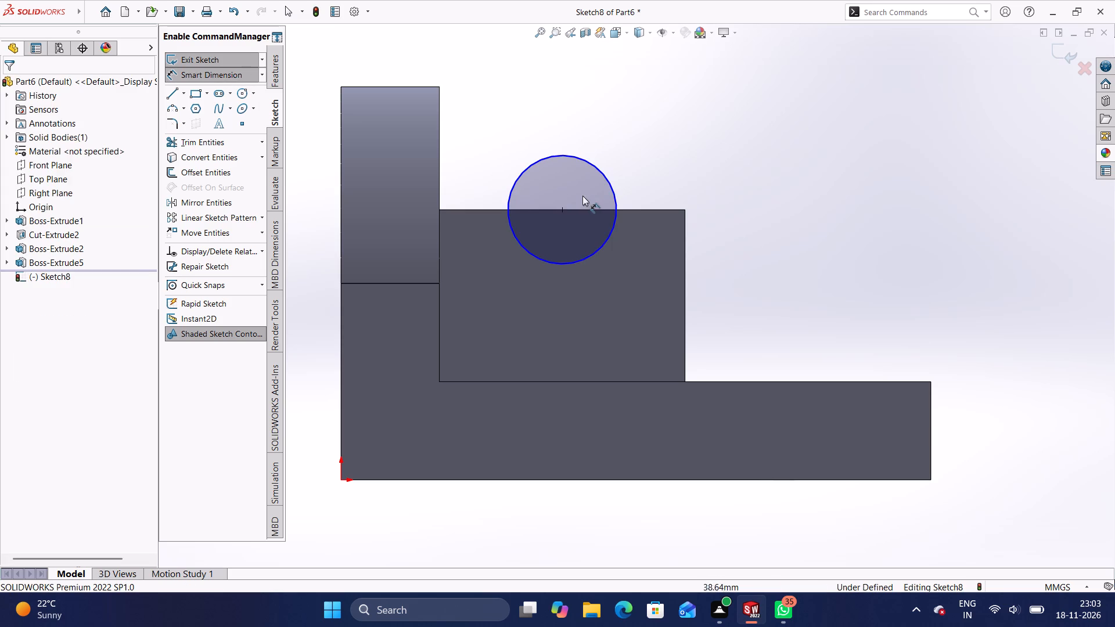
{"action": "left_click", "coordinate": [601, 172]}
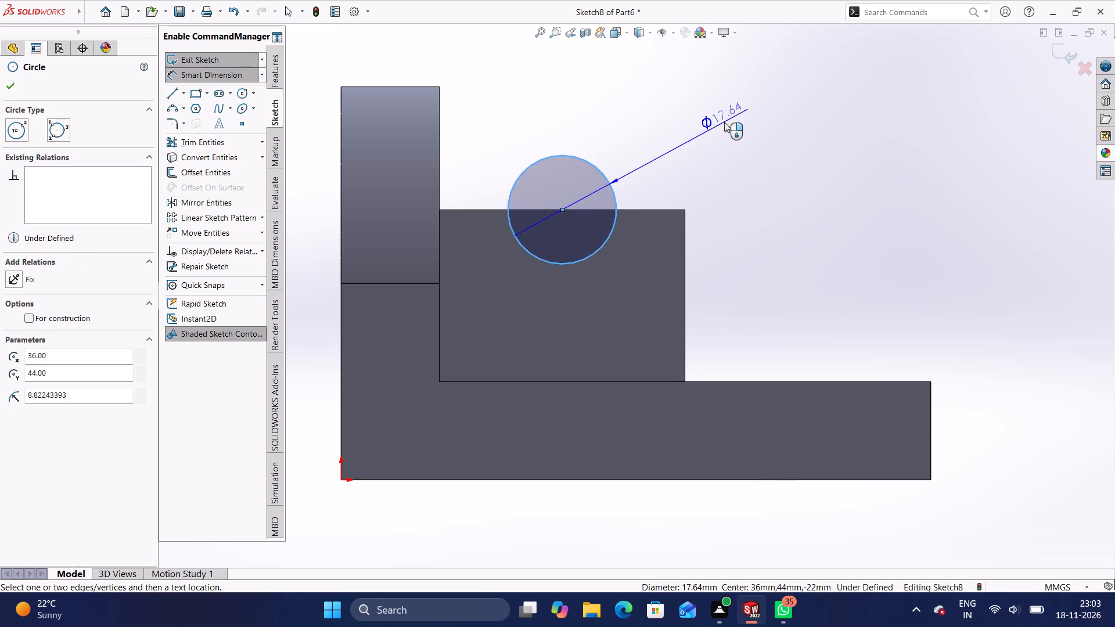
{"action": "left_click", "coordinate": [724, 122]}
{"action": "key", "text": "BackSpace"}
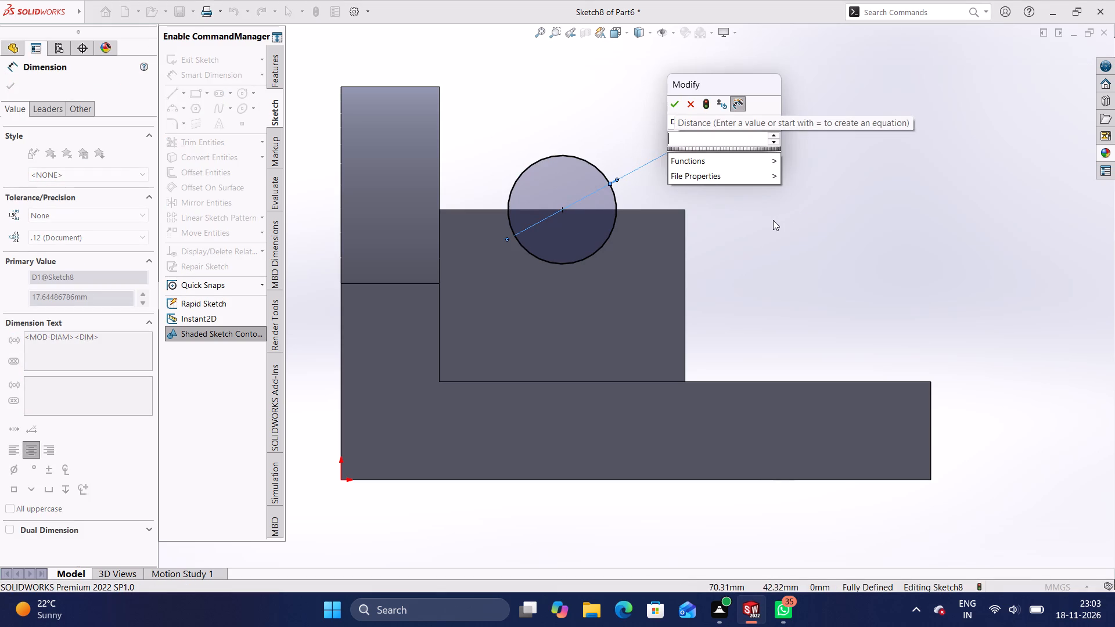
{"action": "key", "text": "2"}
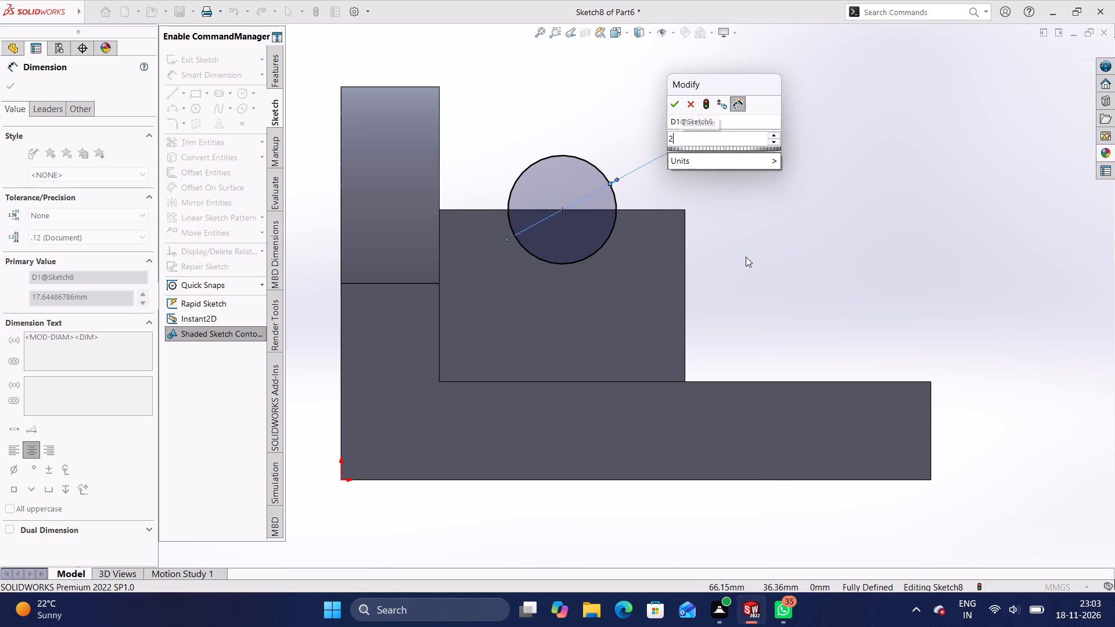
{"action": "key", "text": "8"}
{"action": "key", "text": "Return"}
{"action": "left_click", "coordinate": [789, 247]}
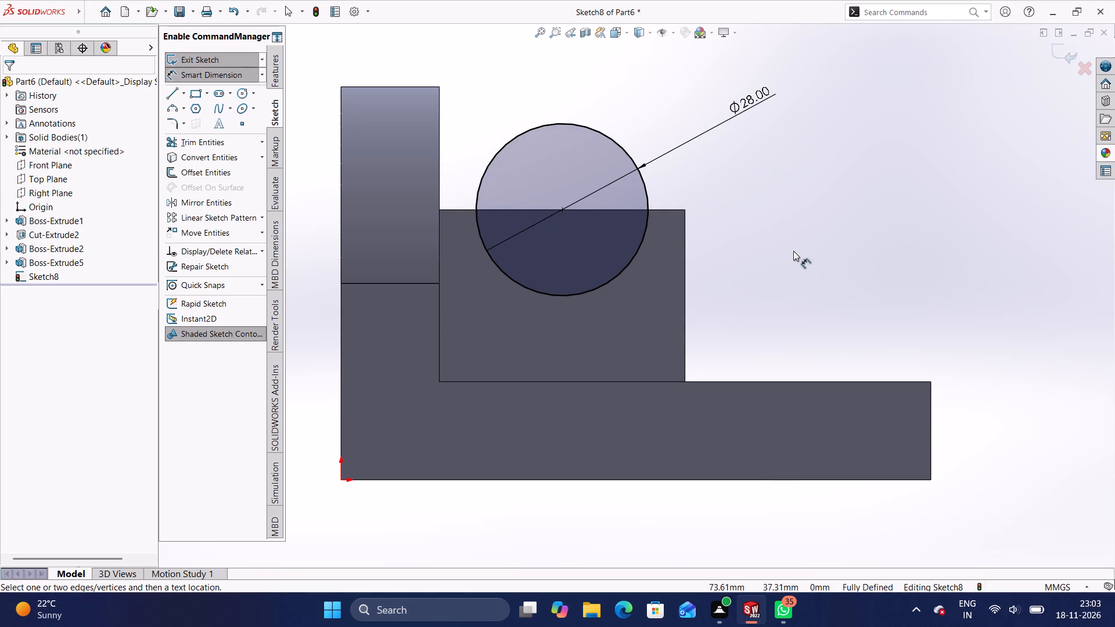
Cut the 28 mm circle Through All along the block to form a half-round groove in its top.
{"action": "middle_click_drag", "start_coordinate": [823, 283], "coordinate": [760, 308]}
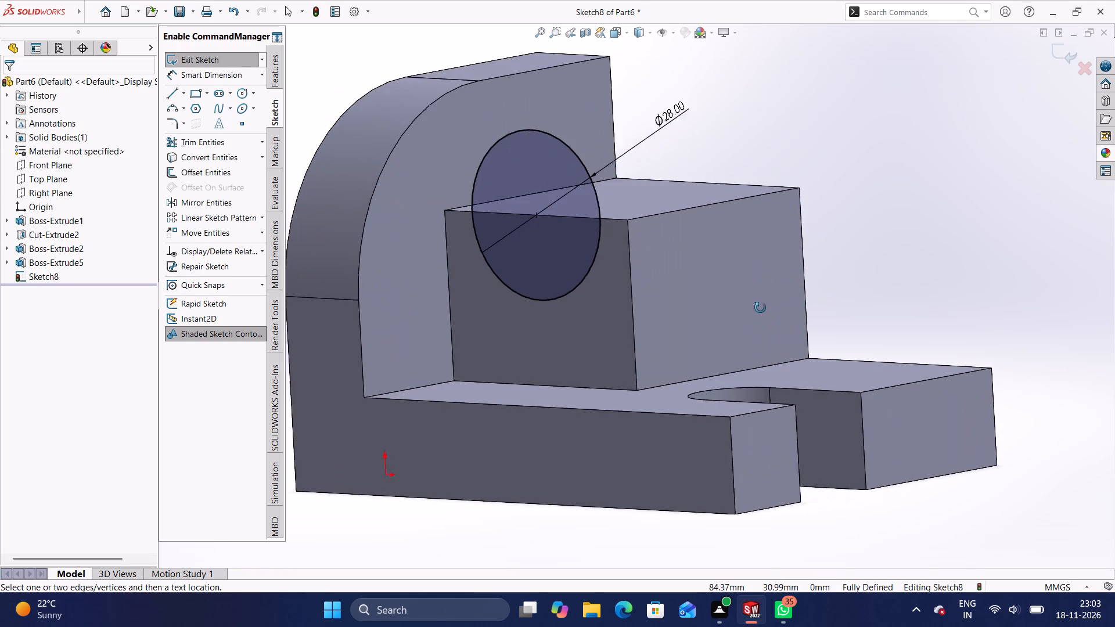
{"action": "middle_click_drag", "start_coordinate": [760, 308], "coordinate": [756, 309]}
{"action": "scroll", "coordinate": [756, 309], "scroll_direction": "down", "scroll_amount": 1}
{"action": "scroll", "coordinate": [756, 309], "scroll_direction": "up", "scroll_amount": 1}
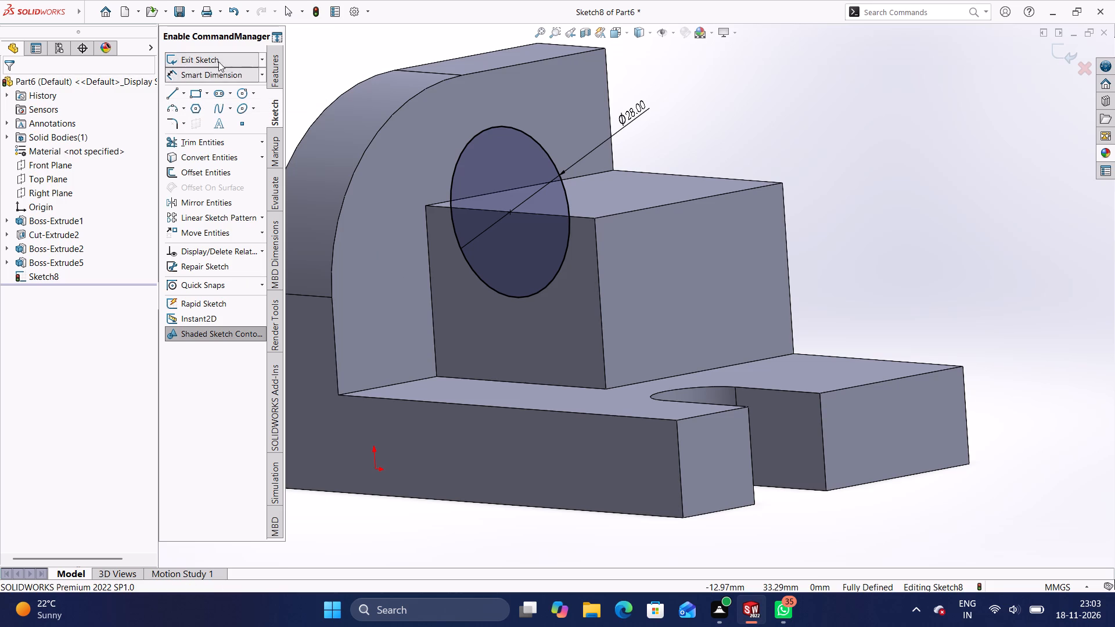
{"action": "left_click", "coordinate": [279, 116]}
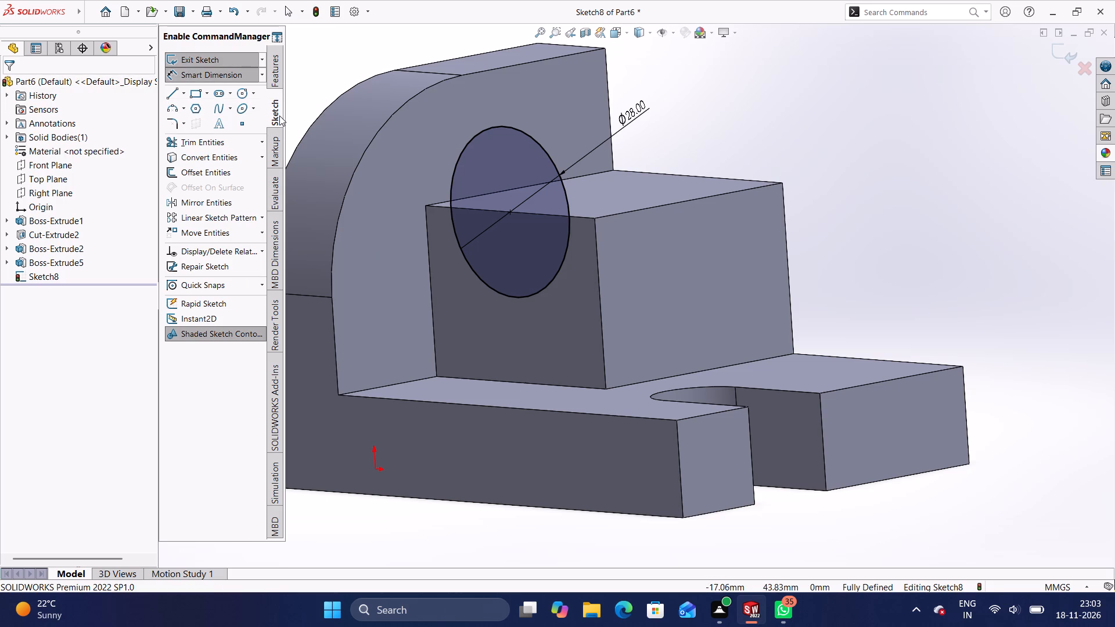
{"action": "left_click", "coordinate": [274, 116]}
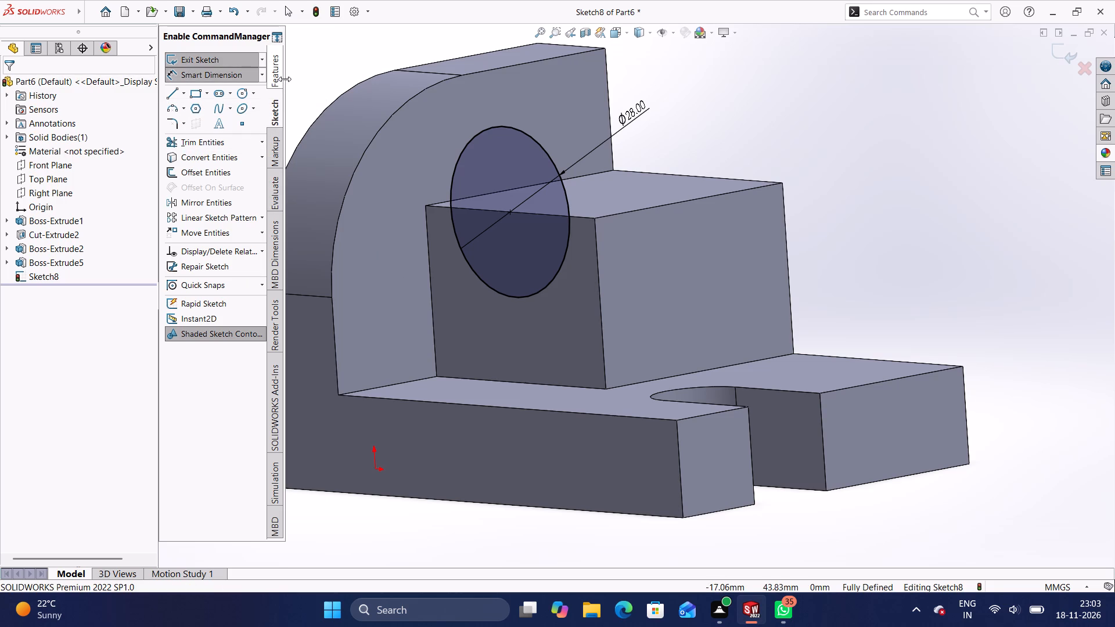
{"action": "left_click", "coordinate": [277, 71]}
{"action": "left_click", "coordinate": [212, 135]}
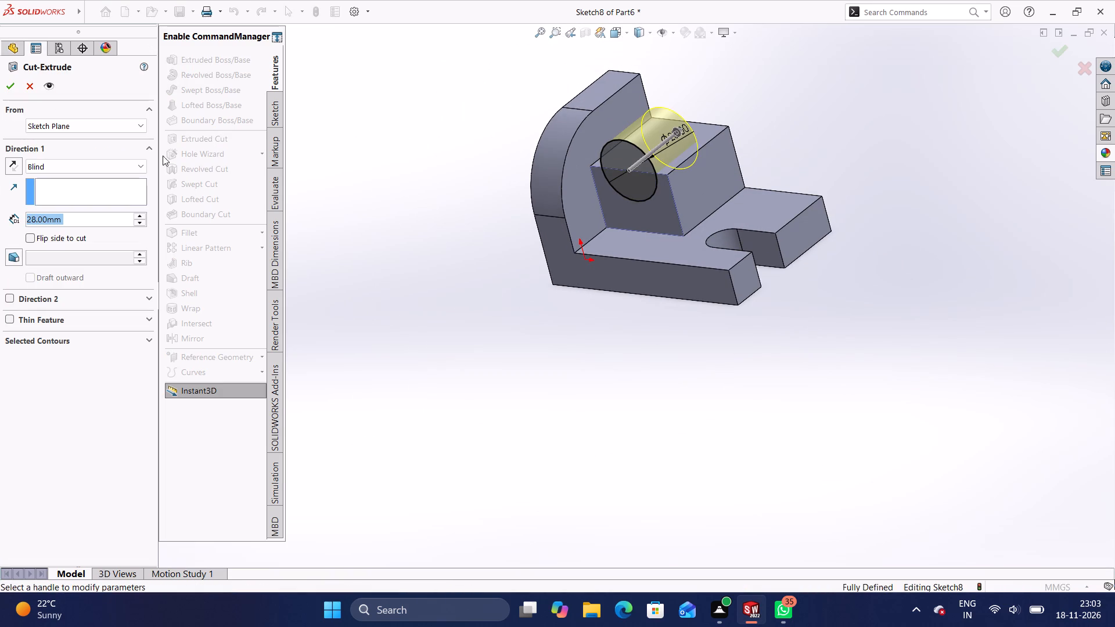
{"action": "left_click", "coordinate": [144, 164]}
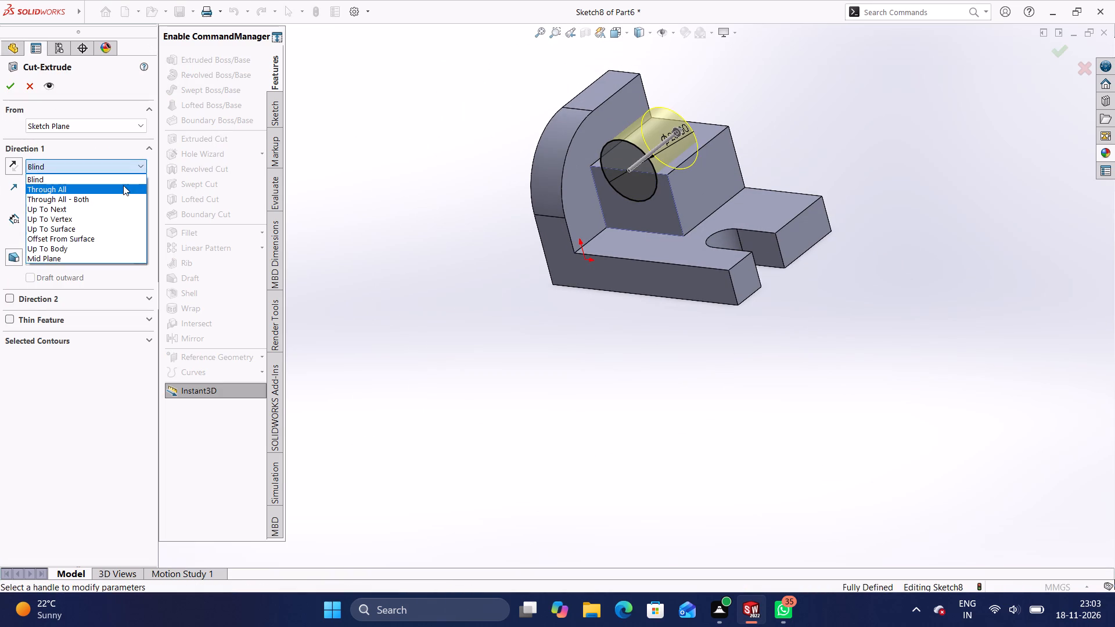
{"action": "left_click", "coordinate": [123, 185]}
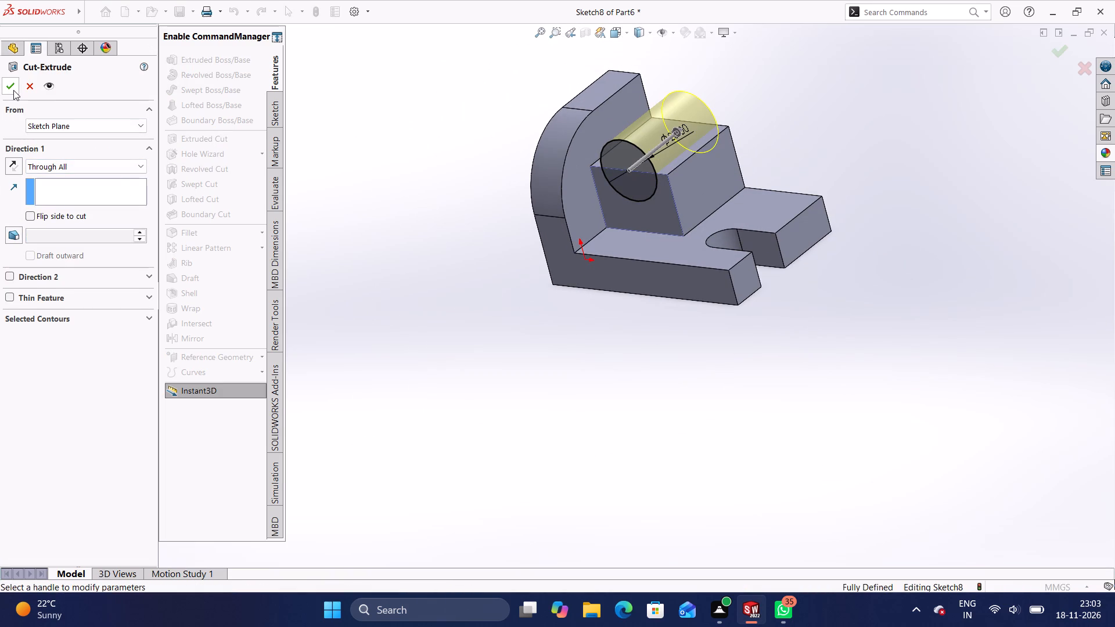
{"action": "left_click", "coordinate": [13, 90]}
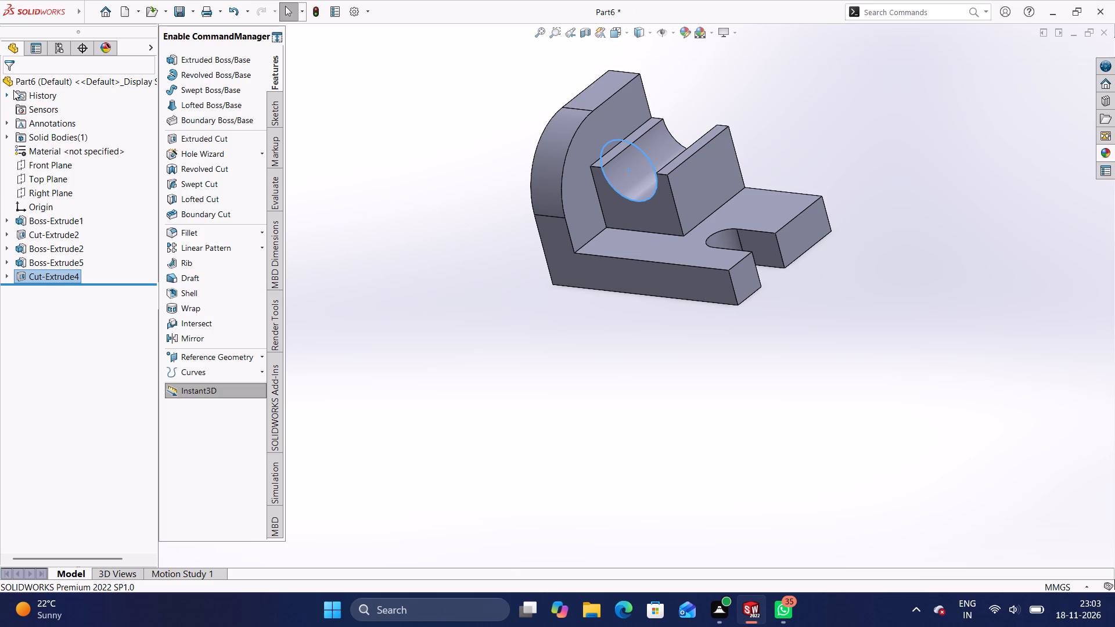
{"action": "left_click_drag", "start_coordinate": [466, 306], "coordinate": [467, 313]}
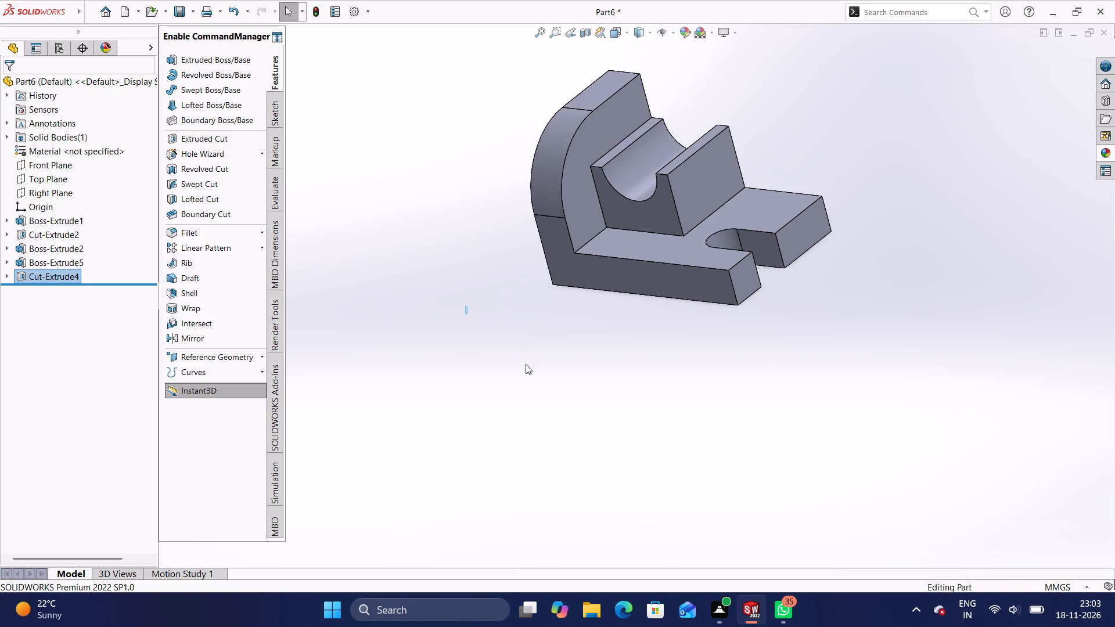
Sketch a closed line triangle on the flush side face, joining the block's top outer corner, its foot and the base's end corner 40 mm away.
{"action": "middle_click_drag", "start_coordinate": [522, 372], "coordinate": [574, 289]}
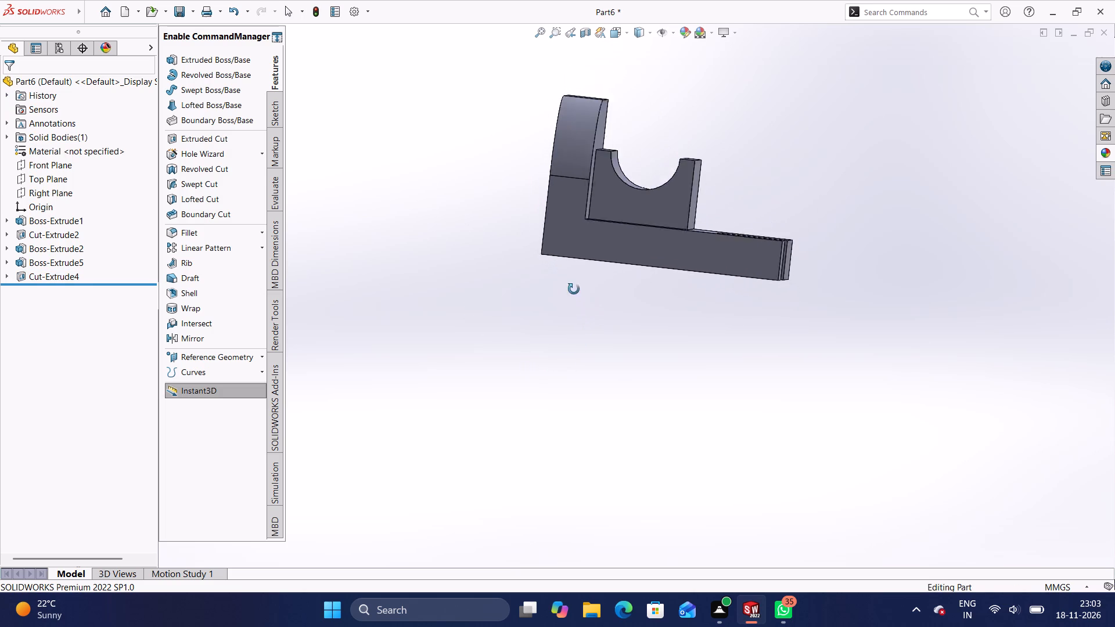
{"action": "middle_click_drag", "start_coordinate": [574, 289], "coordinate": [513, 288]}
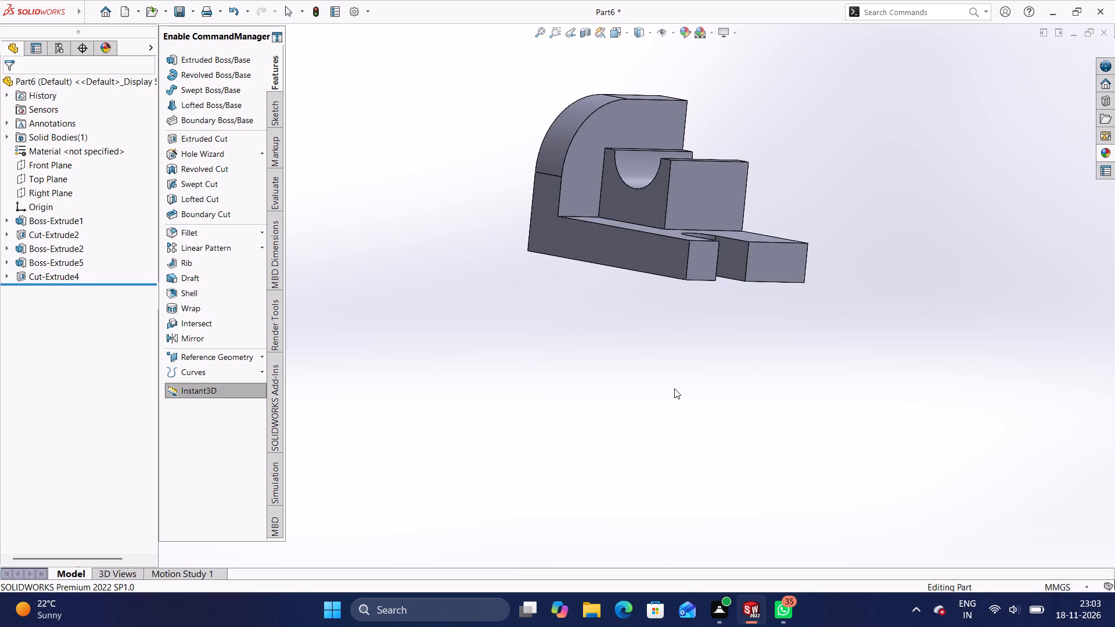
{"action": "middle_click_drag", "start_coordinate": [674, 388], "coordinate": [440, 462]}
{"action": "middle_click_drag", "start_coordinate": [599, 361], "coordinate": [619, 366]}
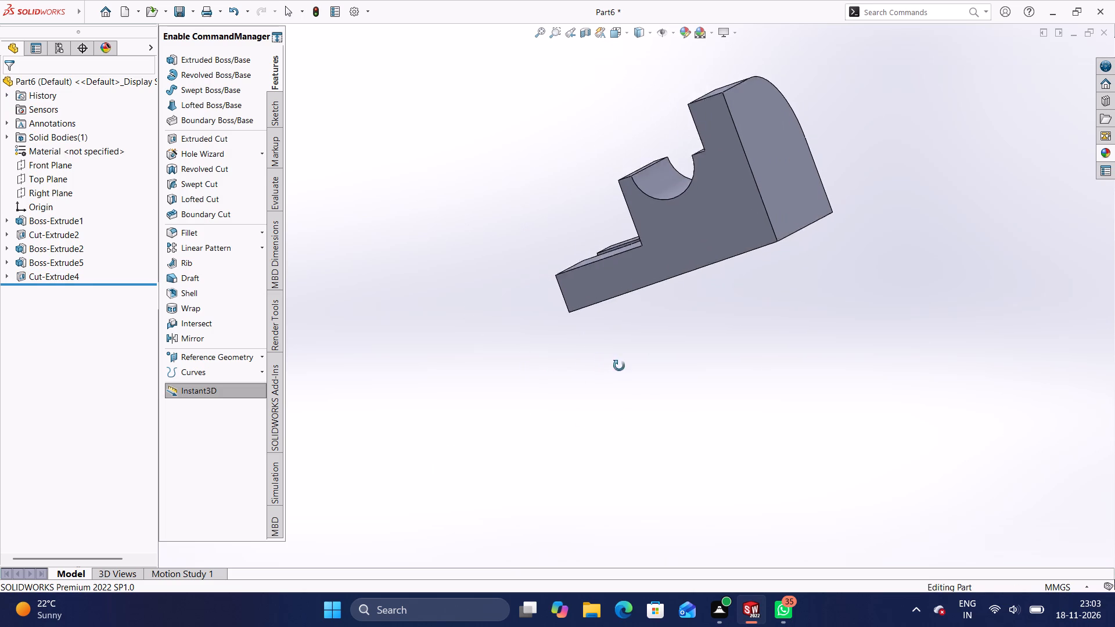
{"action": "middle_click_drag", "start_coordinate": [619, 366], "coordinate": [647, 365]}
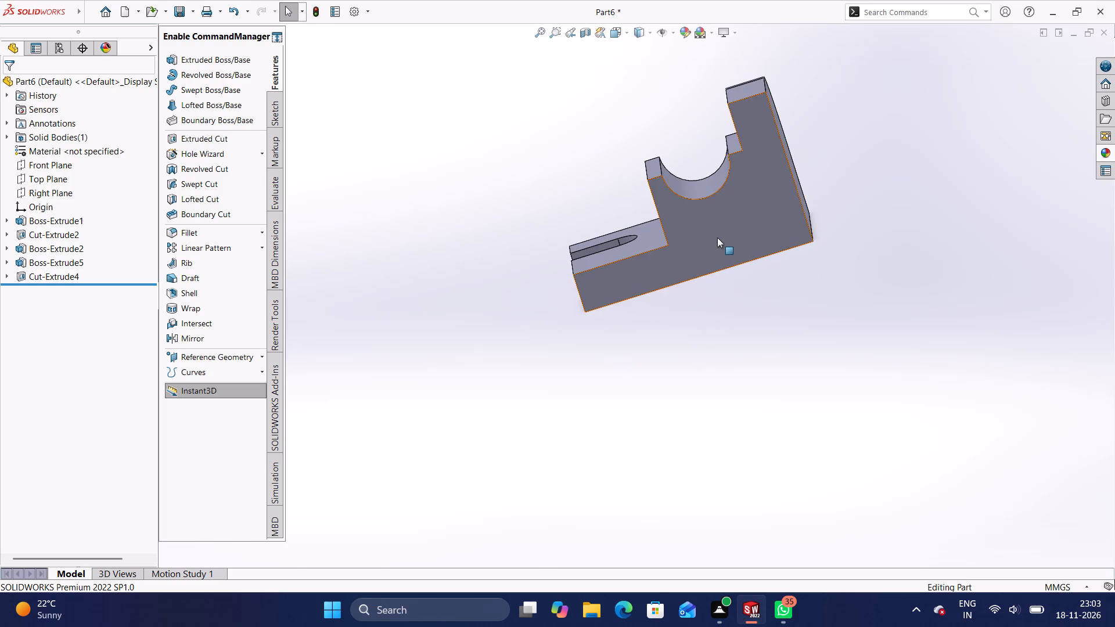
{"action": "left_click", "coordinate": [717, 237]}
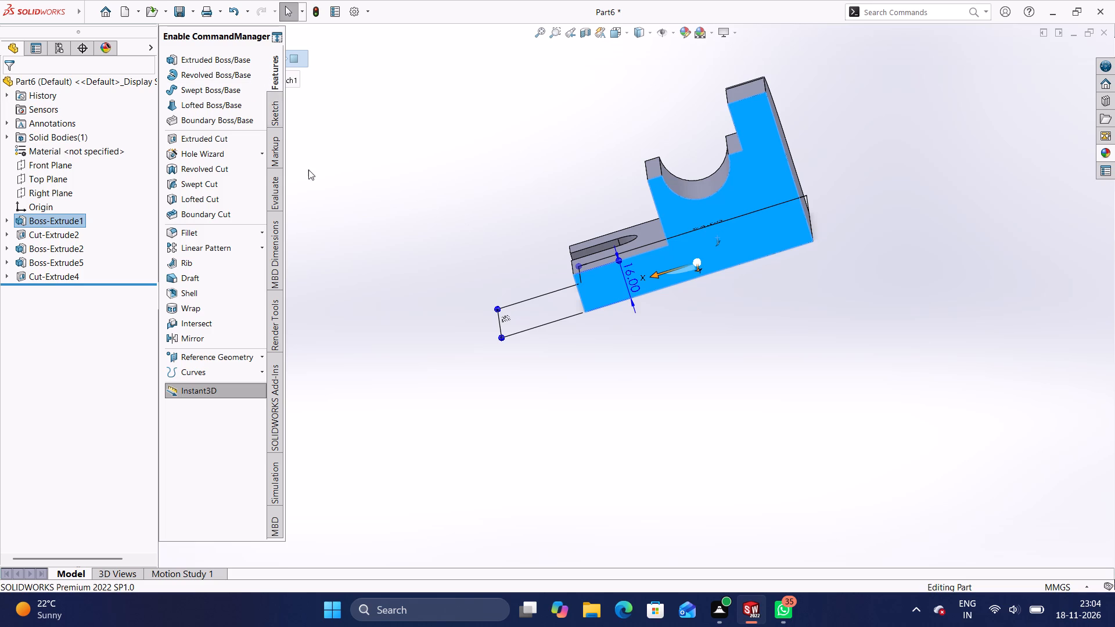
{"action": "left_click", "coordinate": [607, 280]}
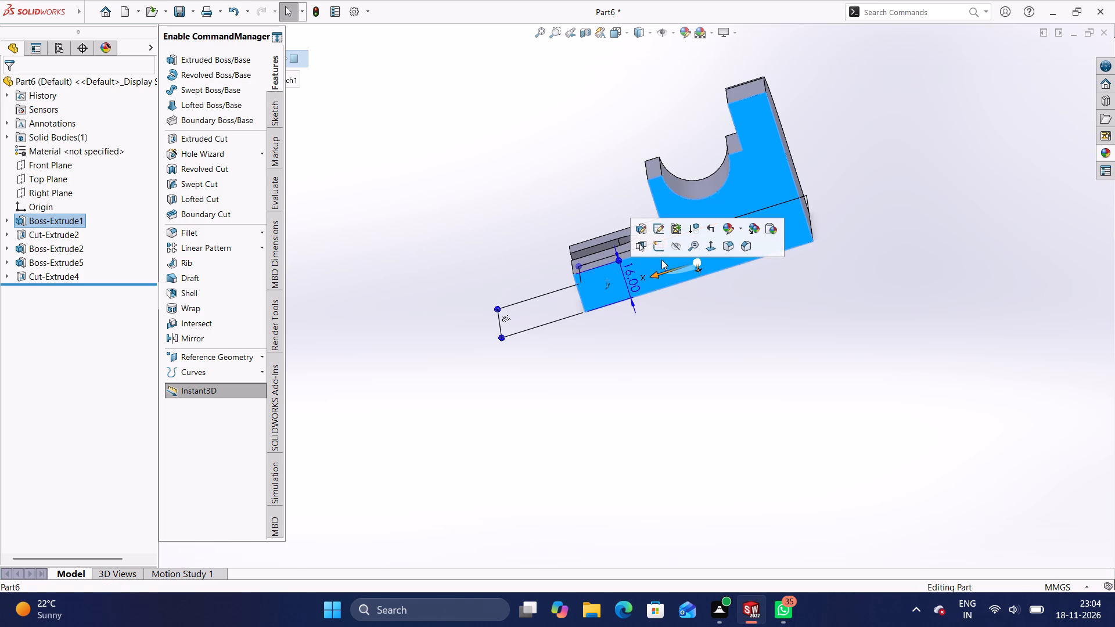
{"action": "left_click", "coordinate": [659, 250]}
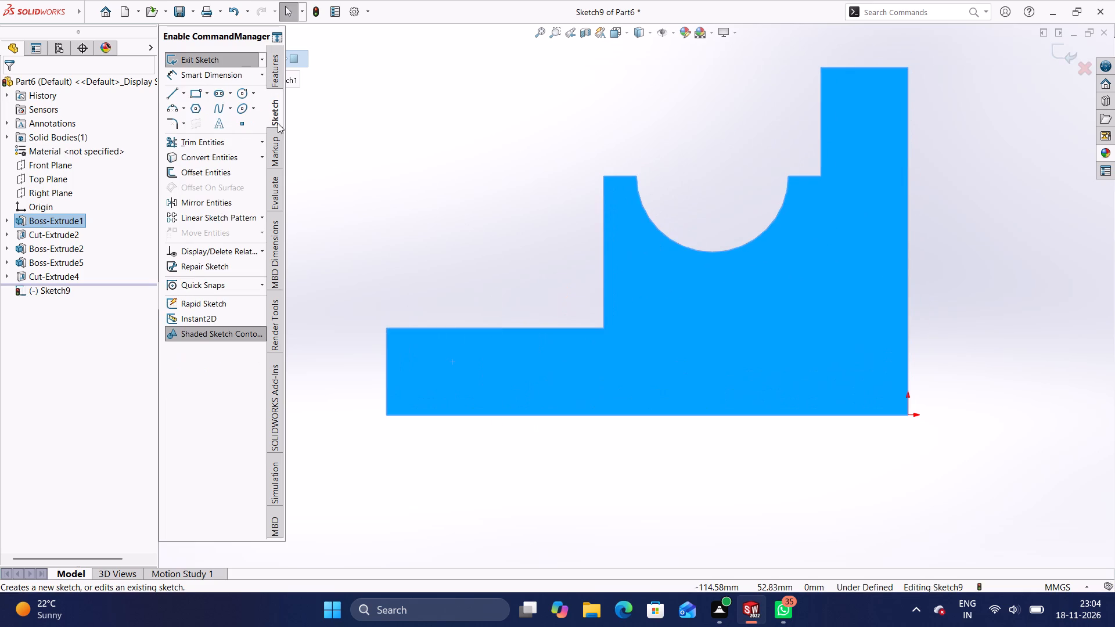
{"action": "left_click", "coordinate": [174, 93]}
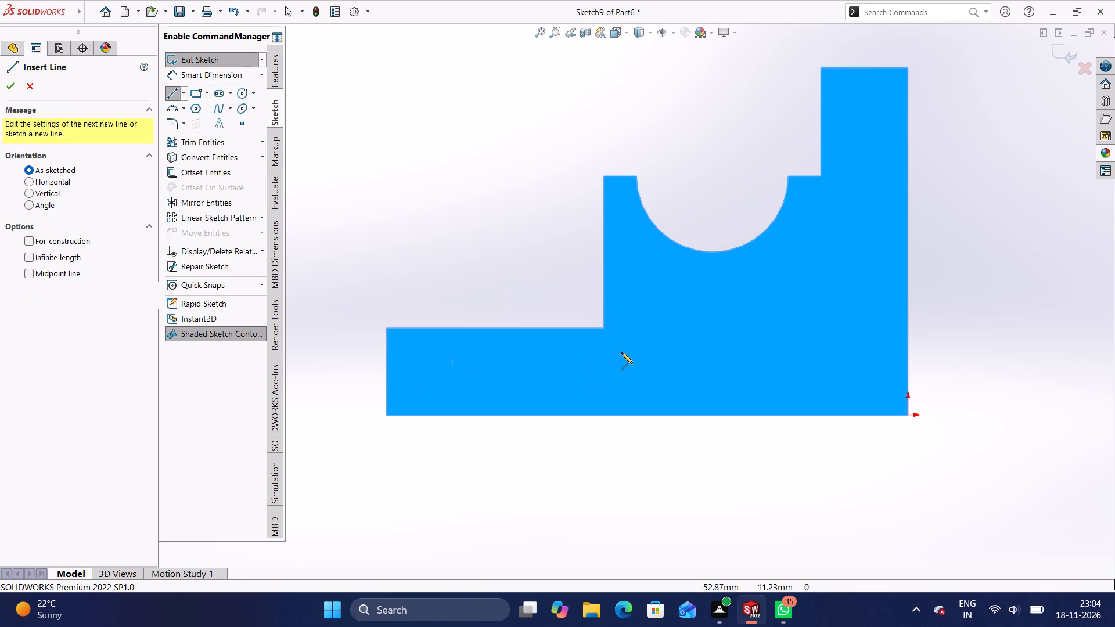
{"action": "left_click", "coordinate": [602, 175]}
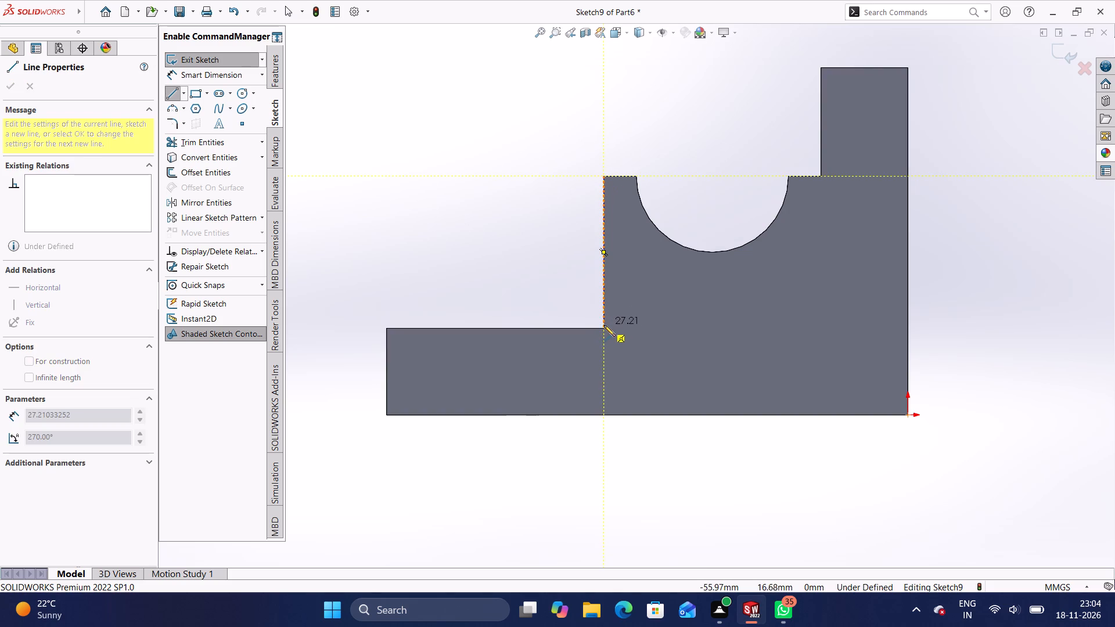
{"action": "left_click", "coordinate": [602, 328]}
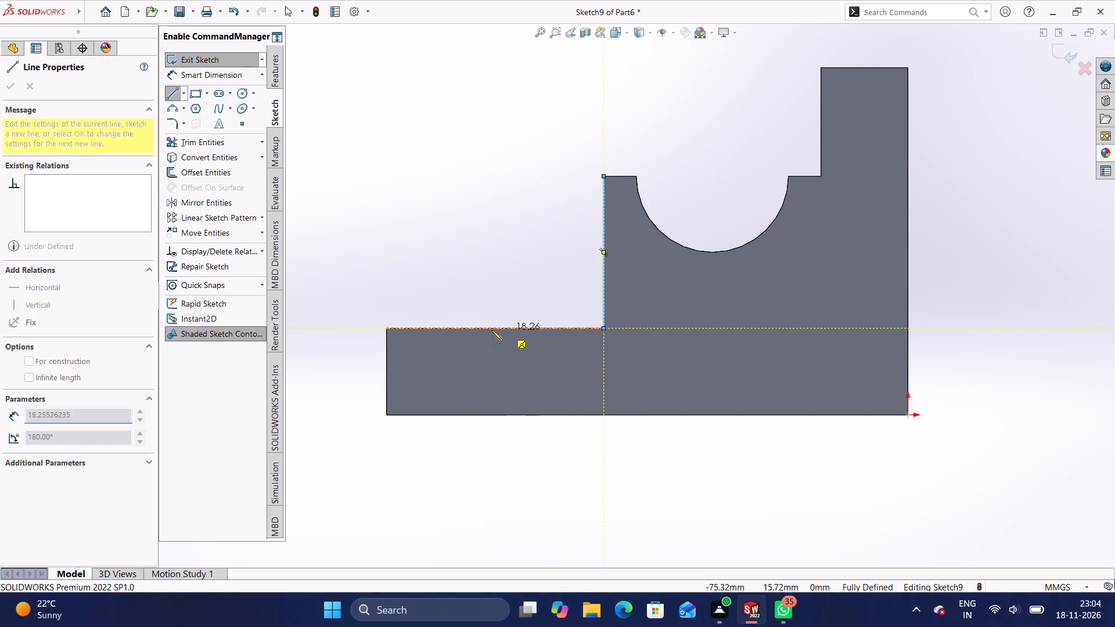
{"action": "left_click", "coordinate": [387, 327]}
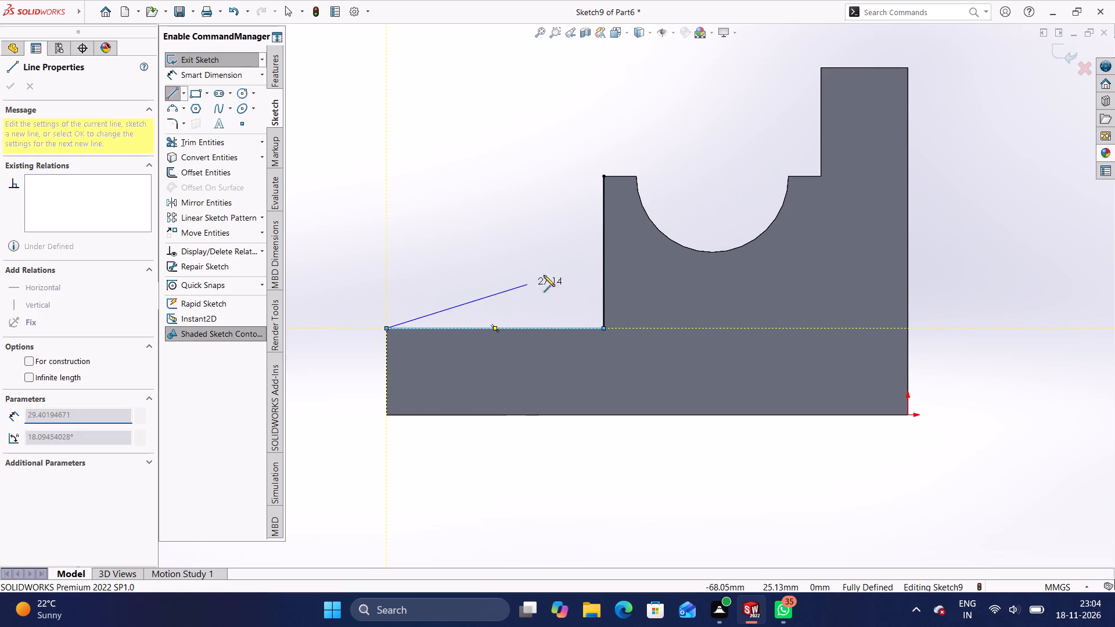
{"action": "left_click", "coordinate": [604, 175]}
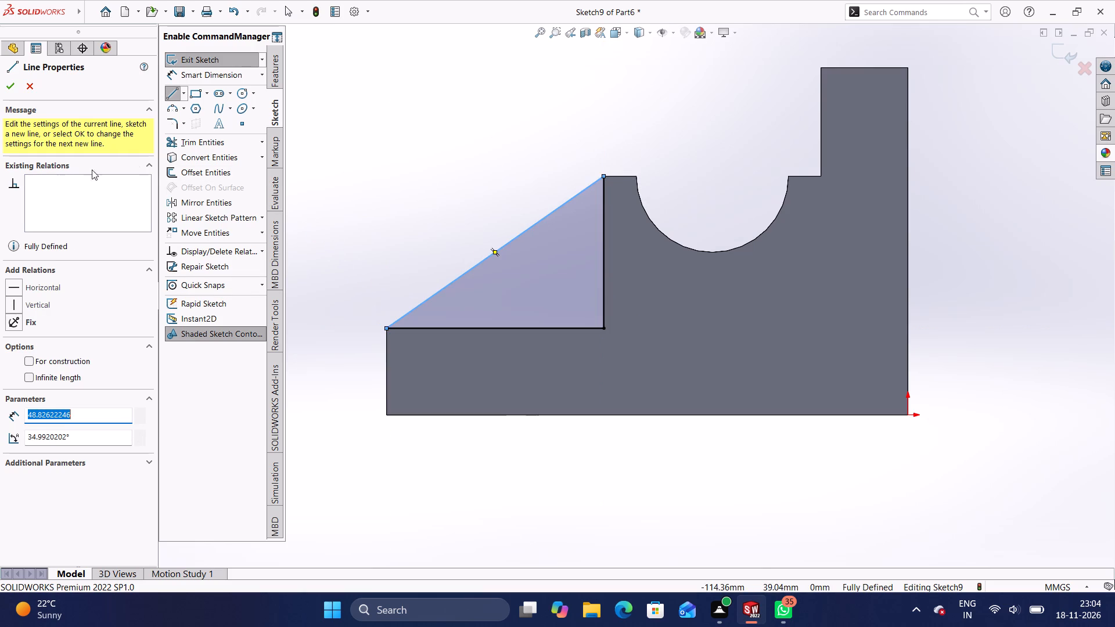
{"action": "left_click", "coordinate": [15, 82]}
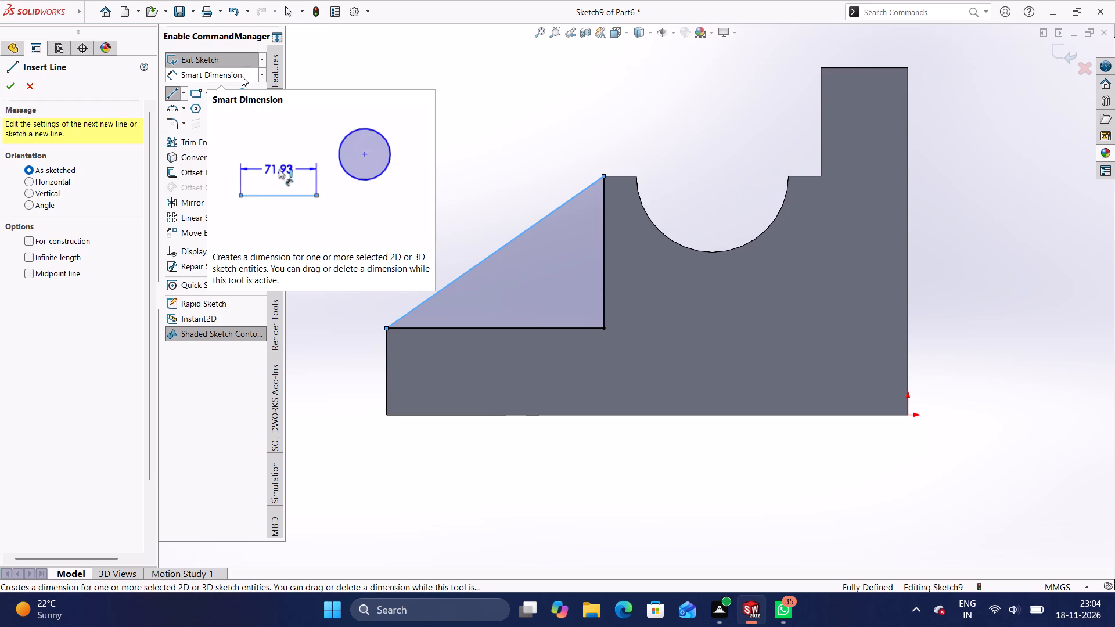
Extrude the triangle as a merged blind boss 16 mm deep, with the direction reversed so it runs inward over the base.
{"action": "left_click", "coordinate": [279, 71]}
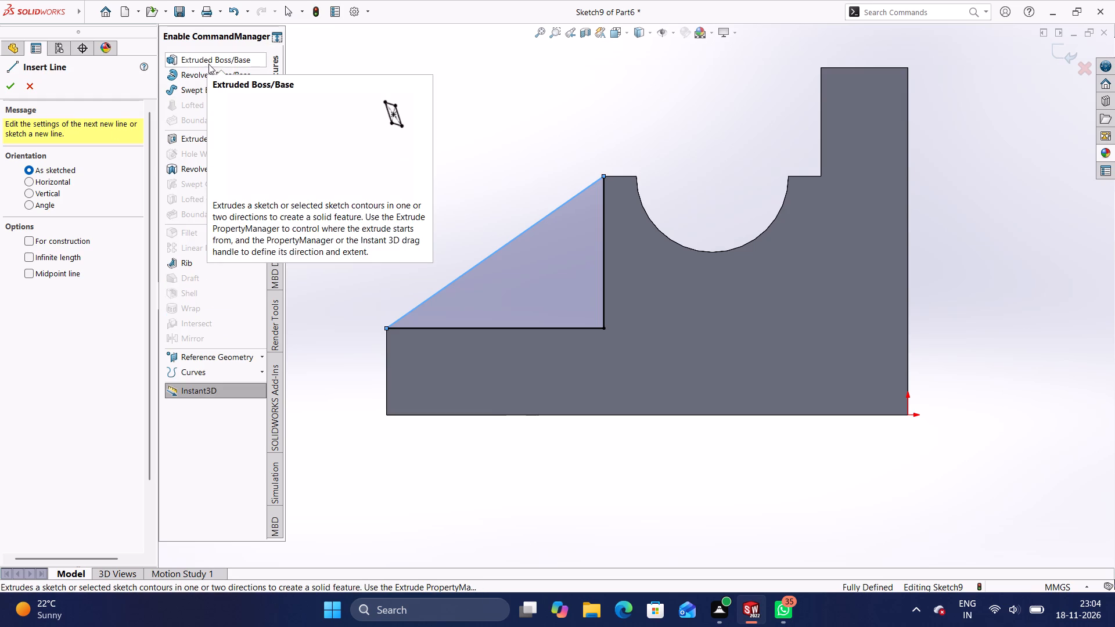
{"action": "left_click", "coordinate": [208, 62]}
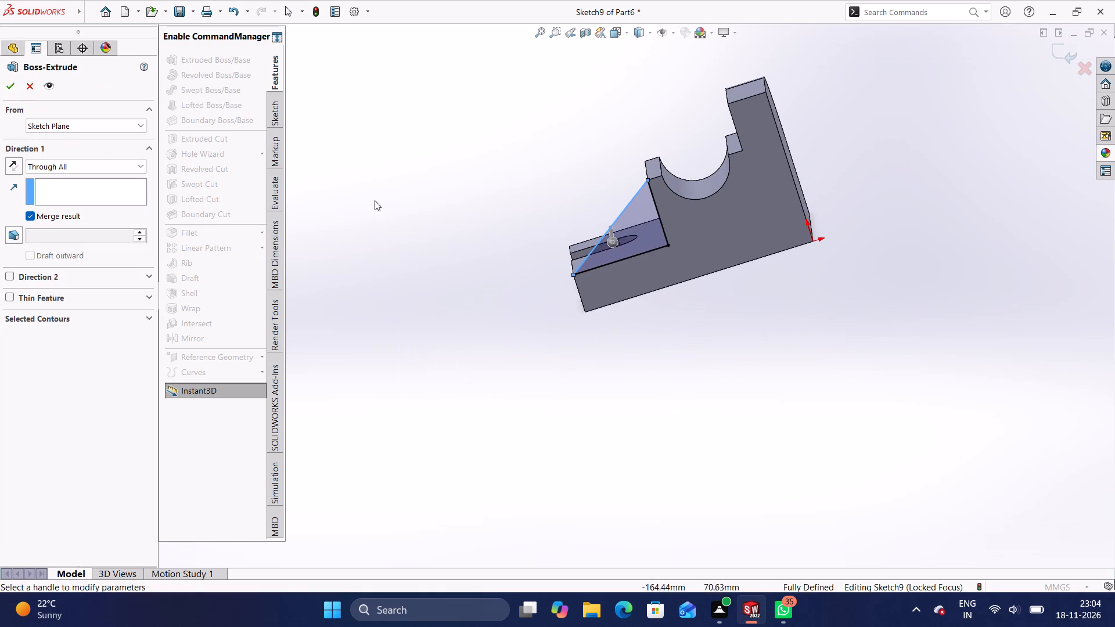
{"action": "left_click", "coordinate": [9, 161]}
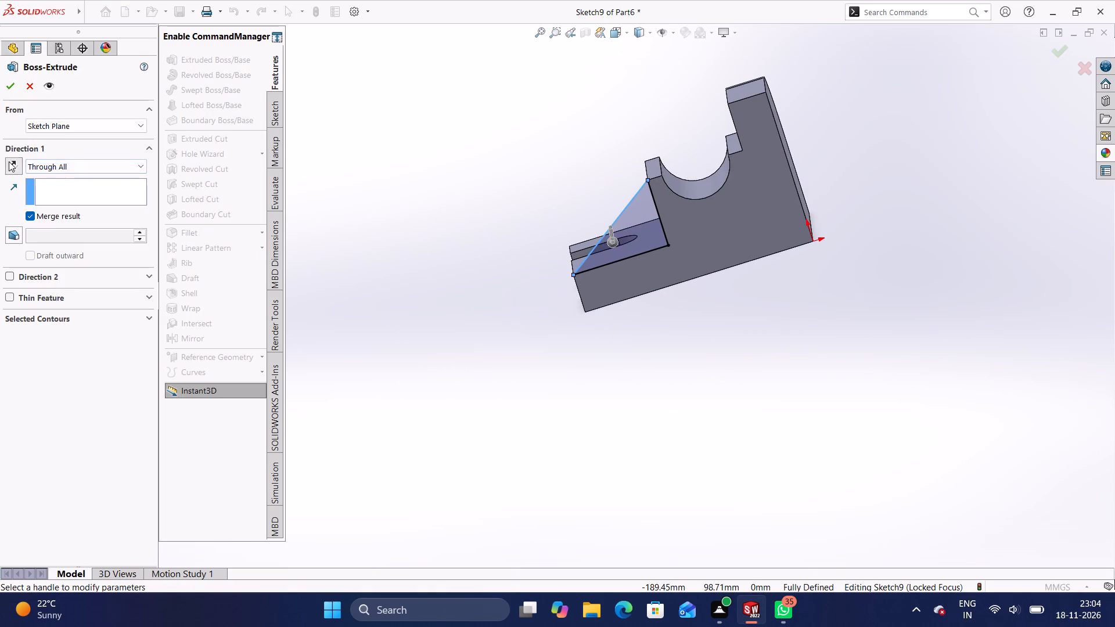
{"action": "left_click", "coordinate": [116, 169]}
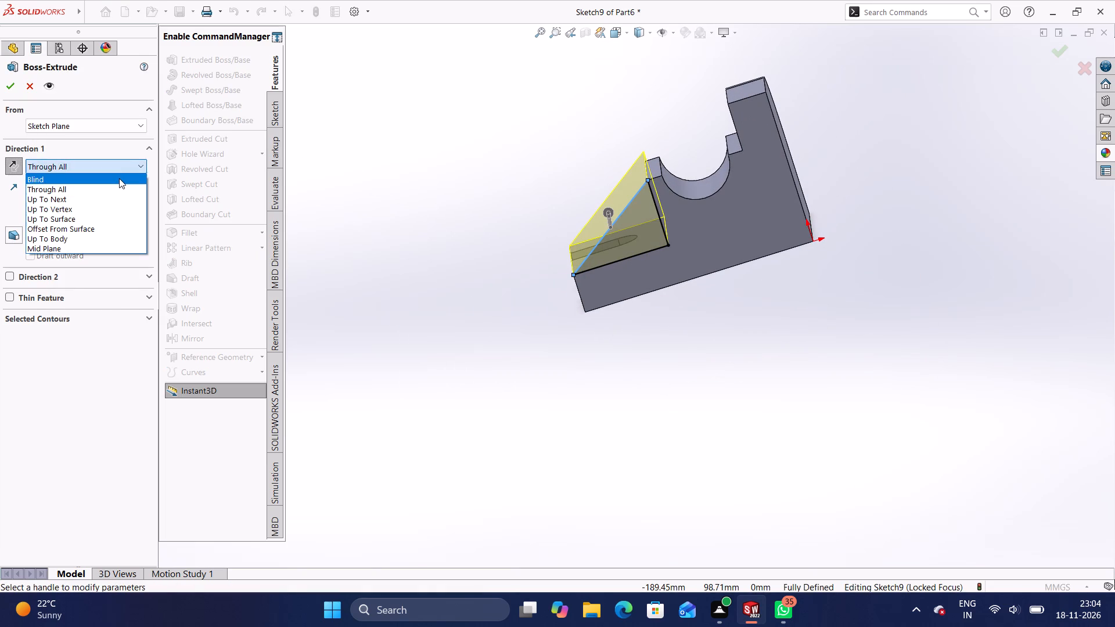
{"action": "left_click", "coordinate": [119, 178]}
{"action": "left_click", "coordinate": [84, 216]}
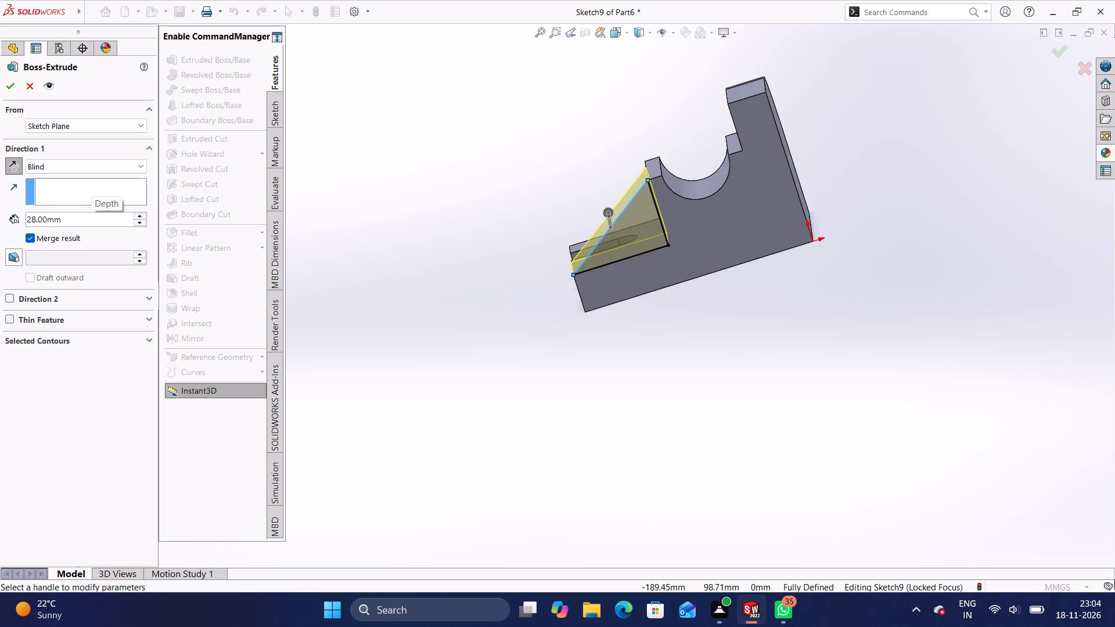
{"action": "key", "text": "BackSpace"}
{"action": "key", "text": "BackSpace"}
{"action": "key", "text": "BackSpace"}
{"action": "key", "text": "BackSpace"}
{"action": "key", "text": "BackSpace"}
{"action": "key", "text": "BackSpace"}
{"action": "key", "text": "BackSpace"}
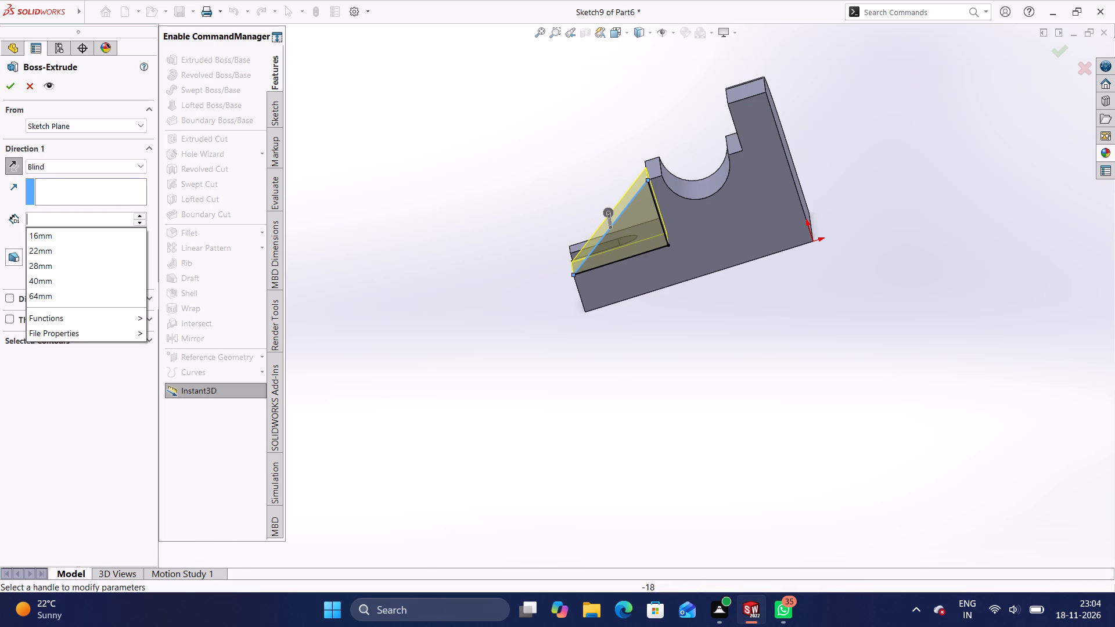
{"action": "key", "text": "BackSpace"}
{"action": "type", "text": "16"}
{"action": "key", "text": "Return"}
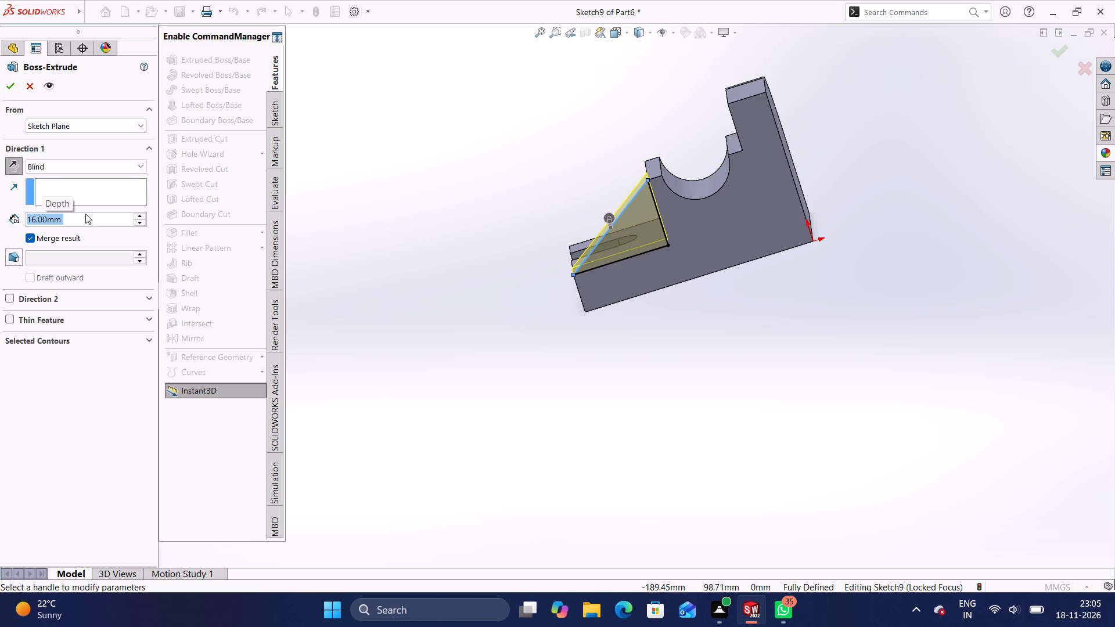
{"action": "left_click", "coordinate": [8, 97]}
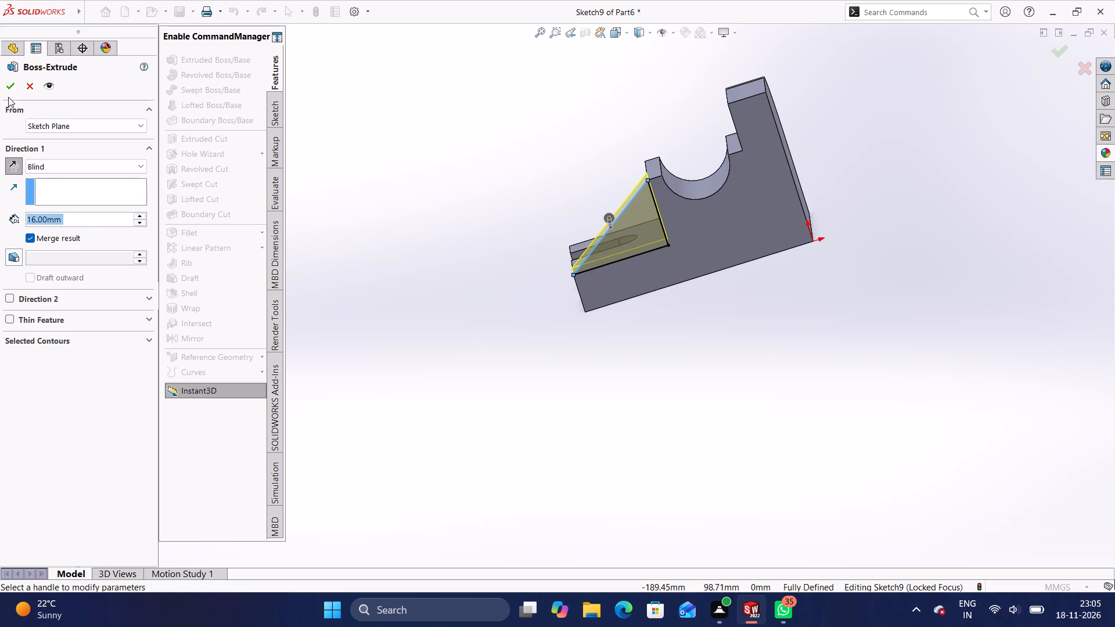
{"action": "left_click", "coordinate": [9, 90]}
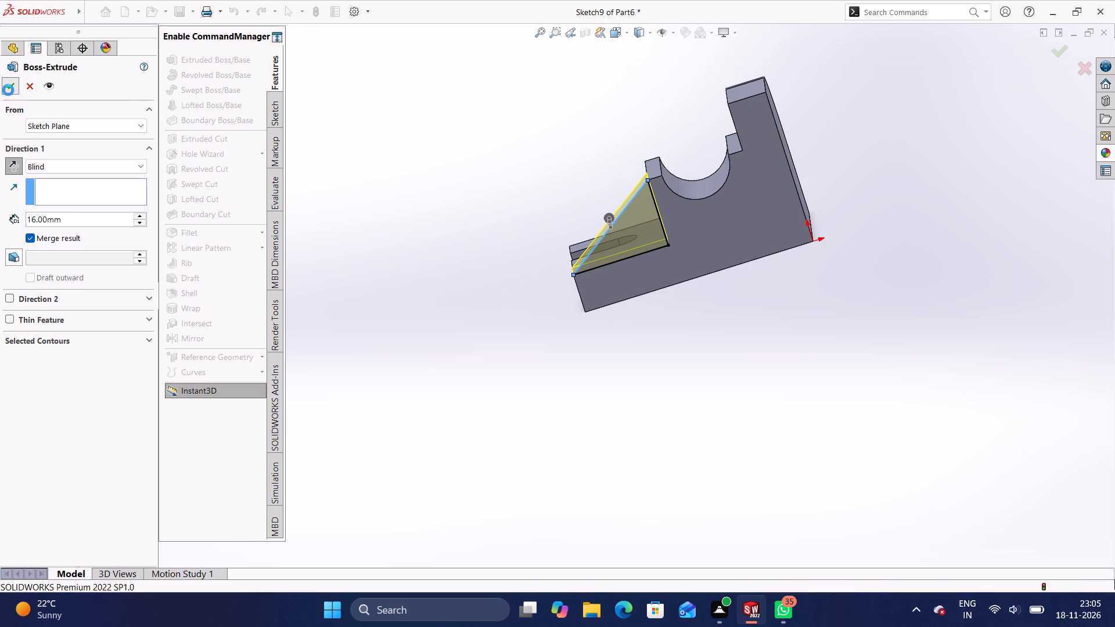
Examine the bracket and its triangular rib from several angles.
{"action": "middle_click_drag", "start_coordinate": [434, 362], "coordinate": [436, 363]}
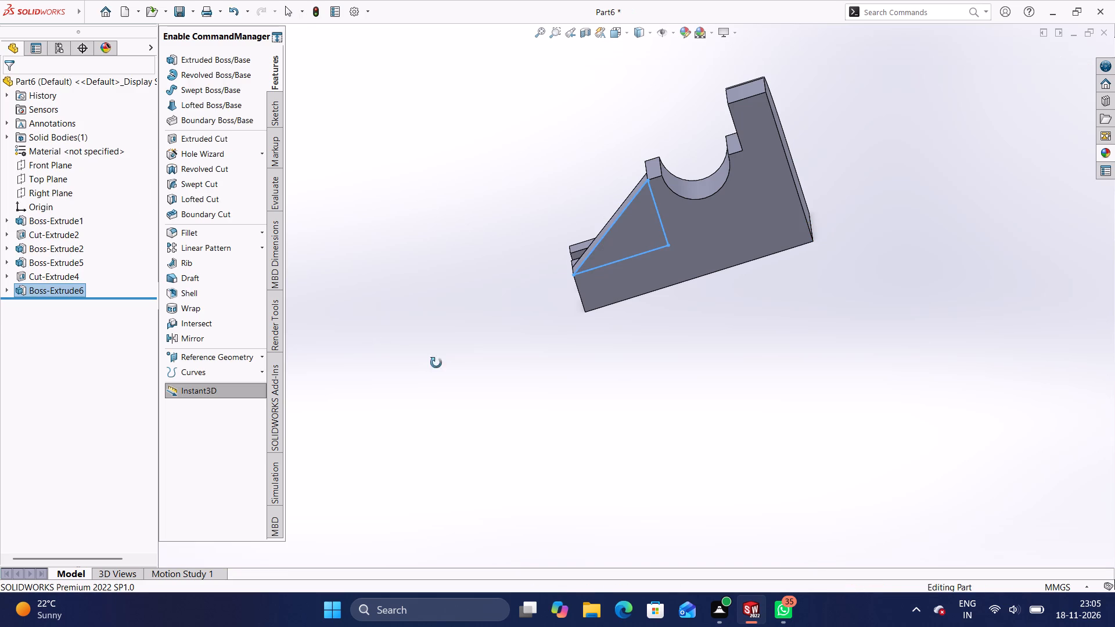
{"action": "middle_click_drag", "start_coordinate": [436, 363], "coordinate": [540, 395]}
{"action": "middle_click_drag", "start_coordinate": [455, 353], "coordinate": [517, 374]}
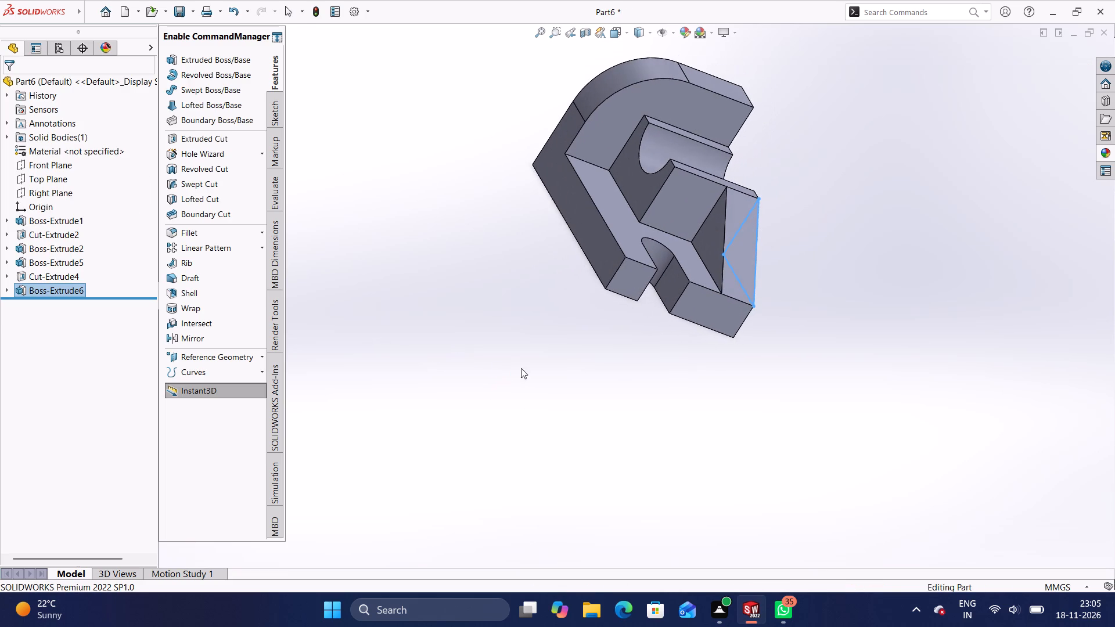
{"action": "double_click", "coordinate": [609, 195]}
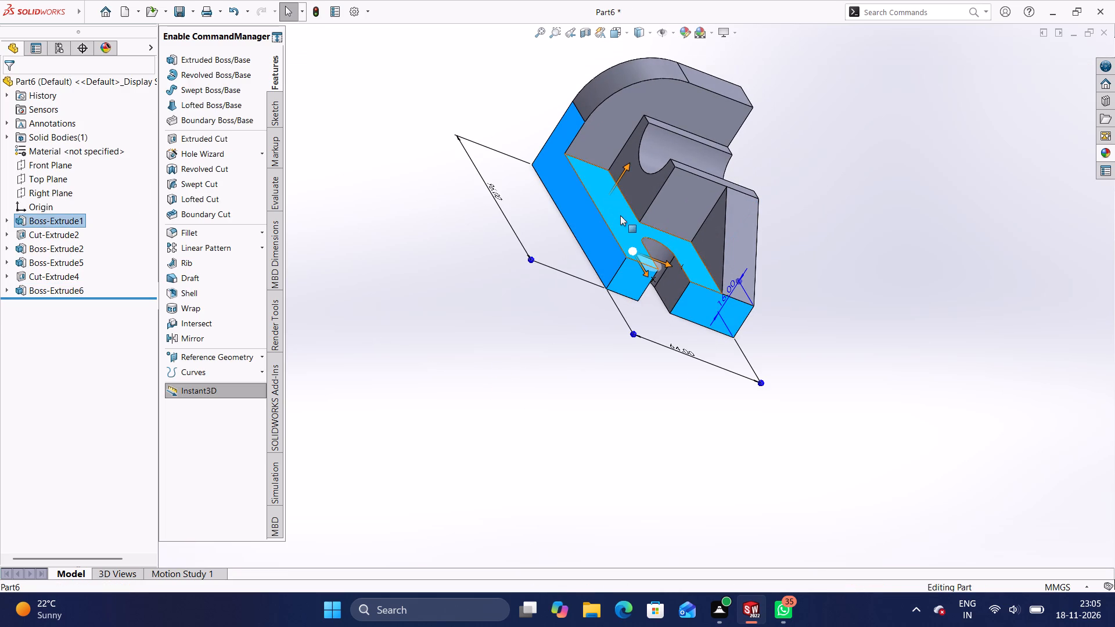
{"action": "left_click", "coordinate": [418, 290]}
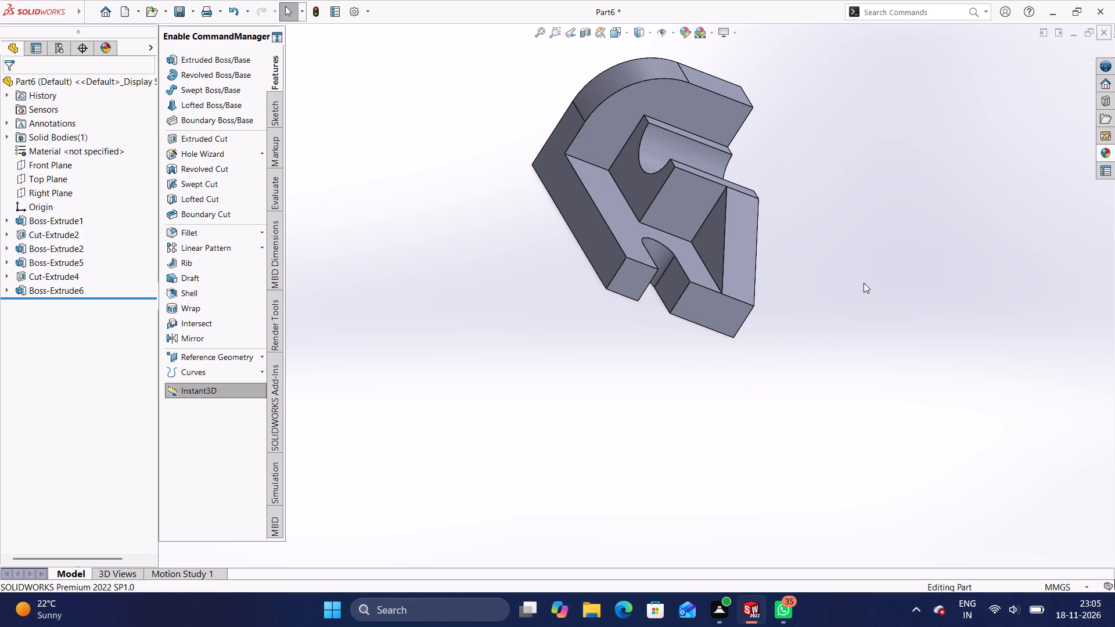
{"action": "scroll", "coordinate": [699, 465], "scroll_direction": "up", "scroll_amount": 2}
{"action": "middle_click_drag", "start_coordinate": [690, 461], "coordinate": [711, 470]}
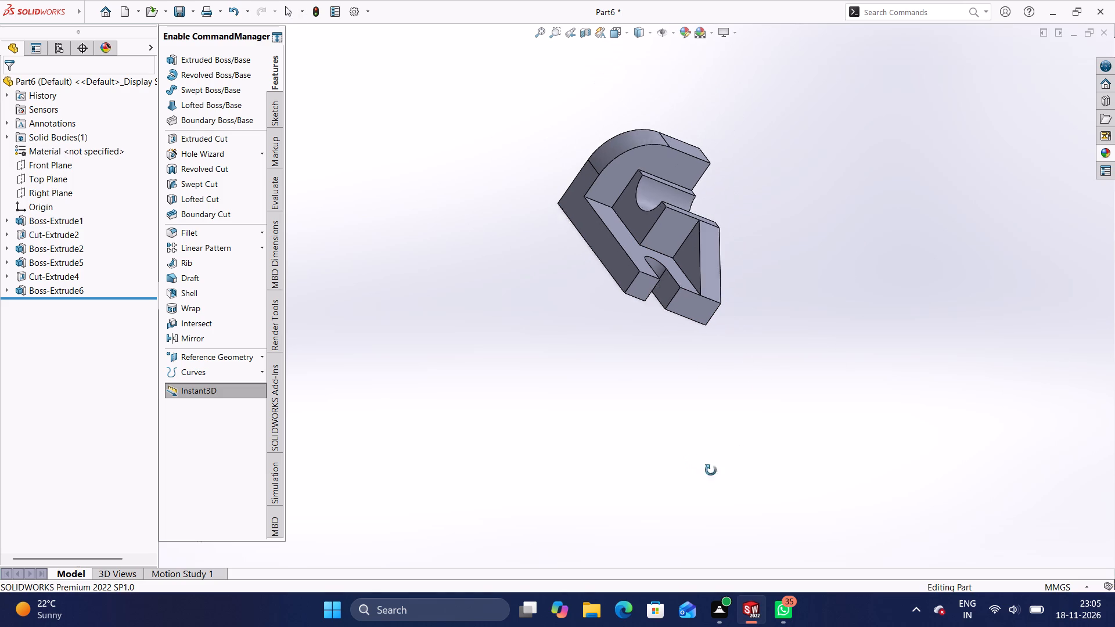
{"action": "middle_click_drag", "start_coordinate": [711, 470], "coordinate": [769, 487]}
{"action": "middle_click_drag", "start_coordinate": [616, 377], "coordinate": [552, 457]}
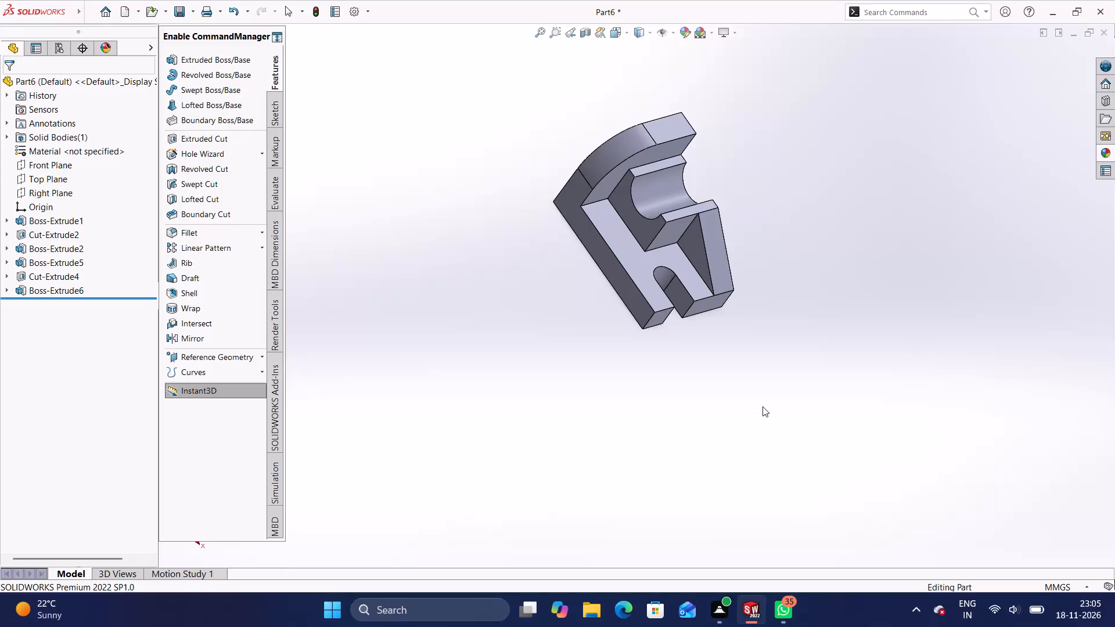
{"action": "middle_click", "coordinate": [763, 406]}
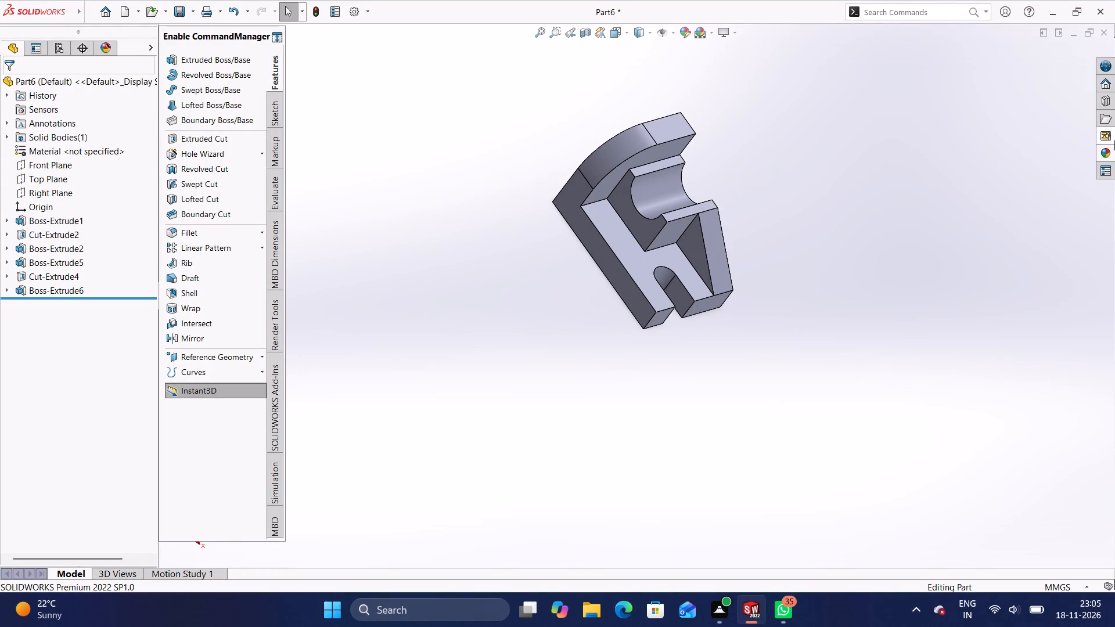
Apply the Strip Lighting studio scene to the part's background.
{"action": "left_click", "coordinate": [1101, 156]}
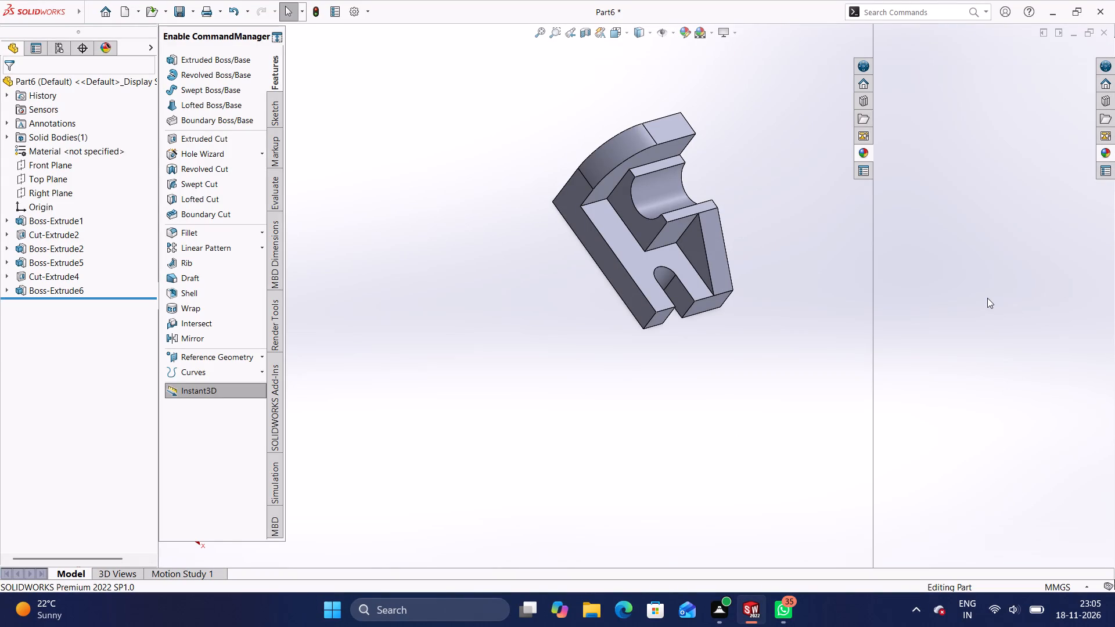
{"action": "left_click_drag", "start_coordinate": [1026, 474], "coordinate": [775, 454]}
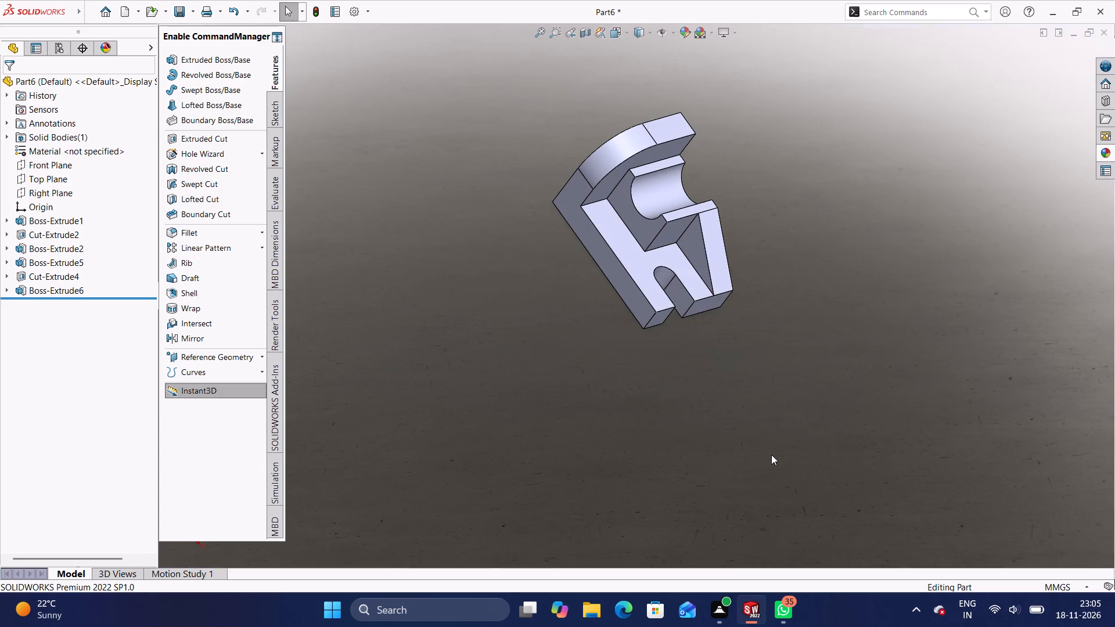
Apply the large spark erosion plastic blue appearance from the Plastic appearances to the whole bracket.
{"action": "left_click", "coordinate": [1102, 154]}
{"action": "scroll", "coordinate": [924, 102], "scroll_direction": "up", "scroll_amount": 1}
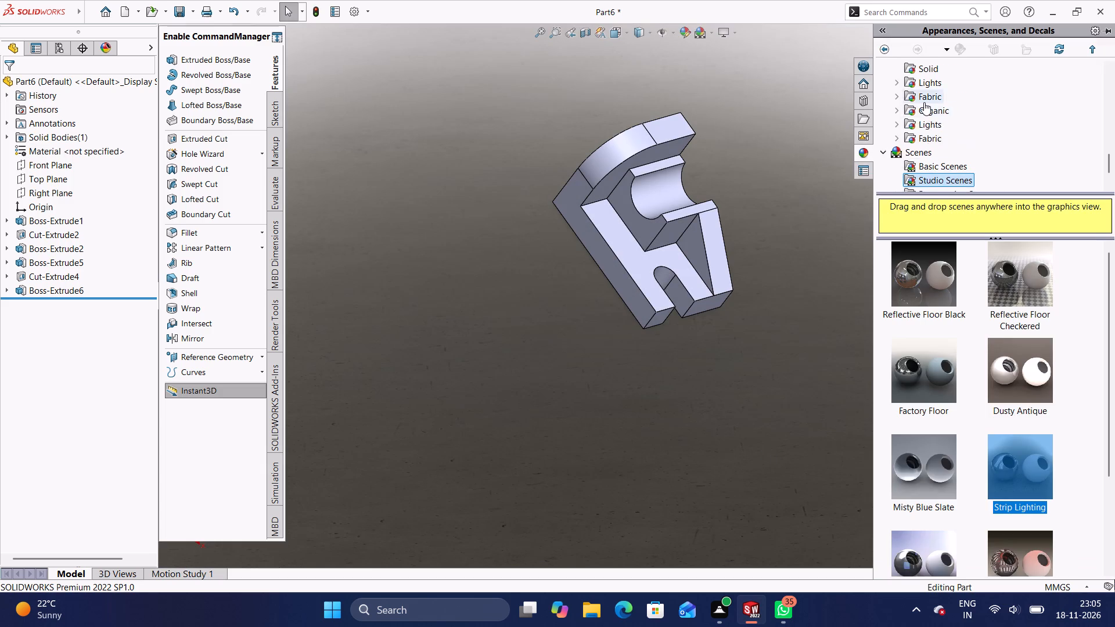
{"action": "scroll", "coordinate": [924, 102], "scroll_direction": "up", "scroll_amount": 11}
{"action": "scroll", "coordinate": [973, 89], "scroll_direction": "up", "scroll_amount": 3}
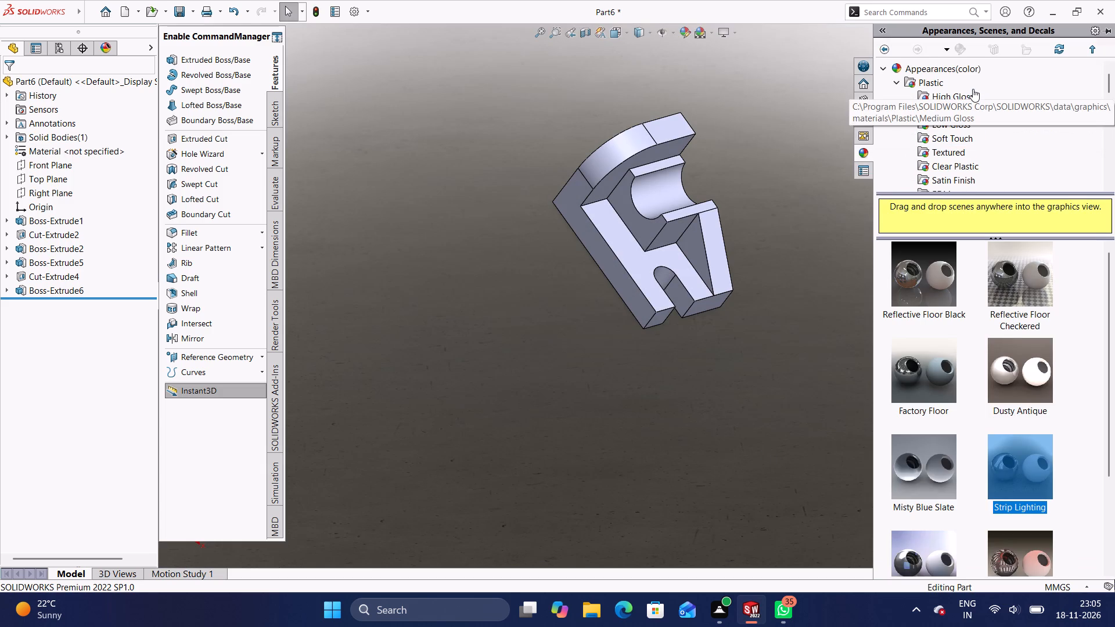
{"action": "scroll", "coordinate": [973, 89], "scroll_direction": "up", "scroll_amount": 4}
{"action": "left_click", "coordinate": [938, 86]}
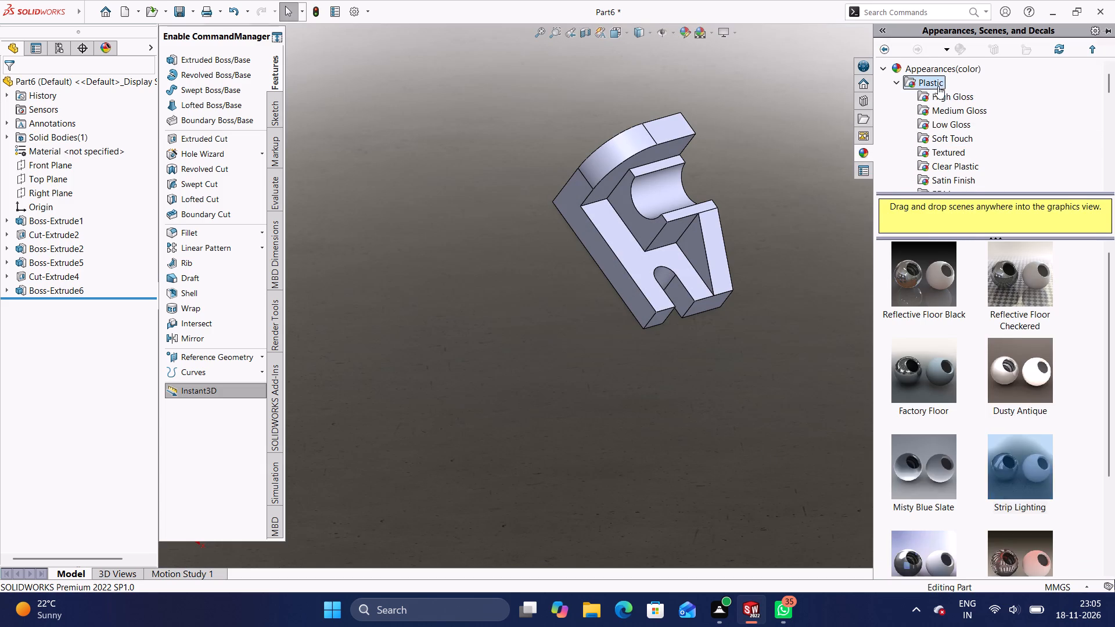
{"action": "left_click_drag", "start_coordinate": [1022, 563], "coordinate": [830, 377]}
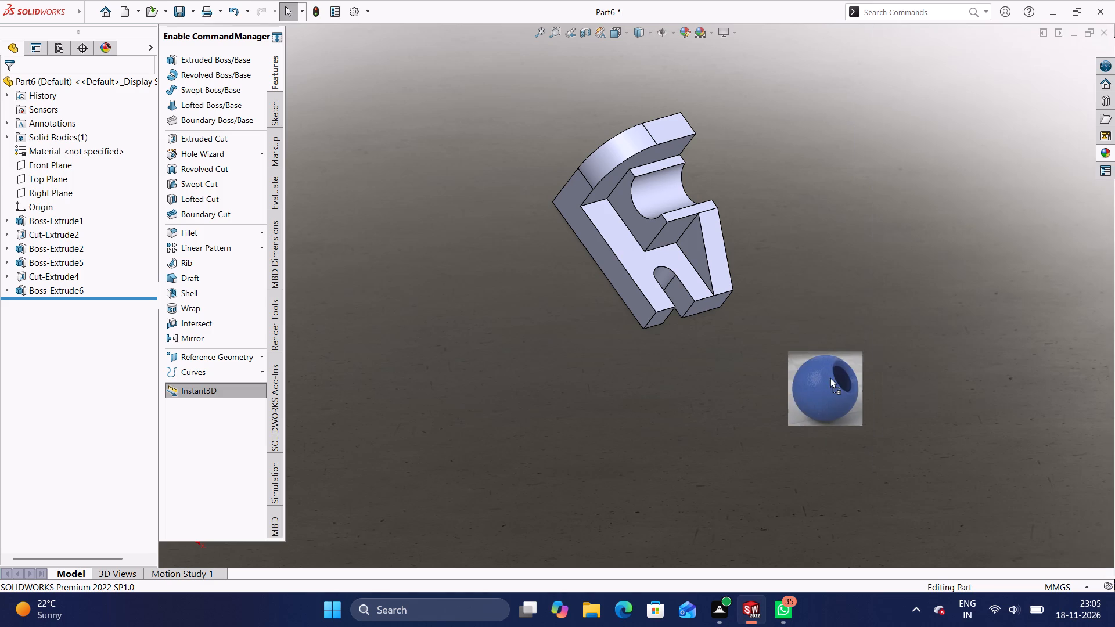
{"action": "left_click_drag", "start_coordinate": [830, 377], "coordinate": [675, 248]}
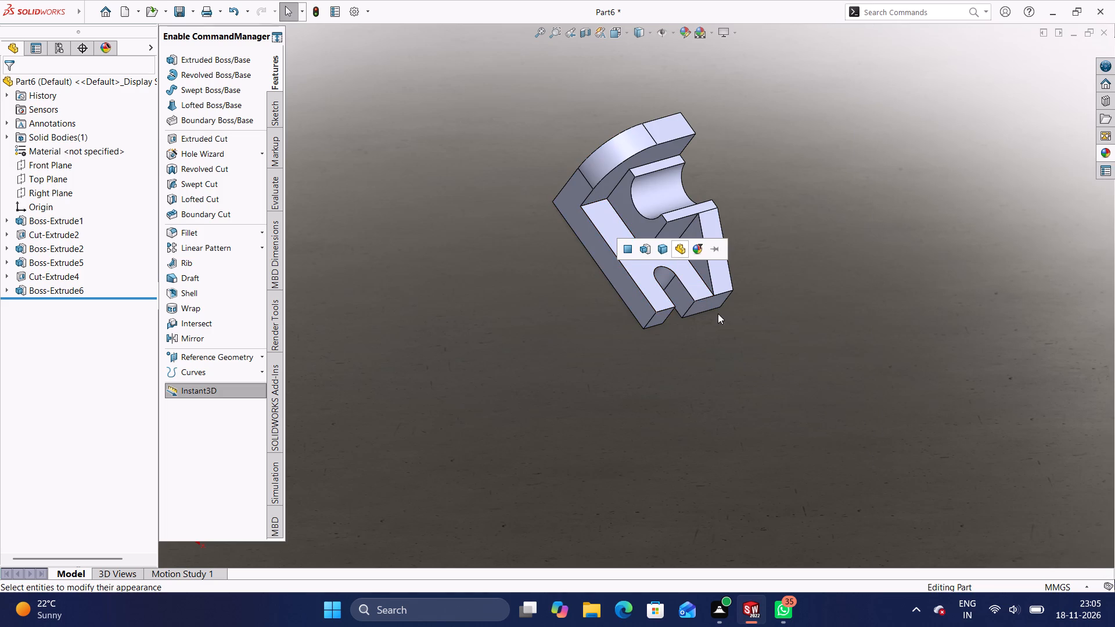
{"action": "left_click_drag", "start_coordinate": [718, 313], "coordinate": [739, 343]}
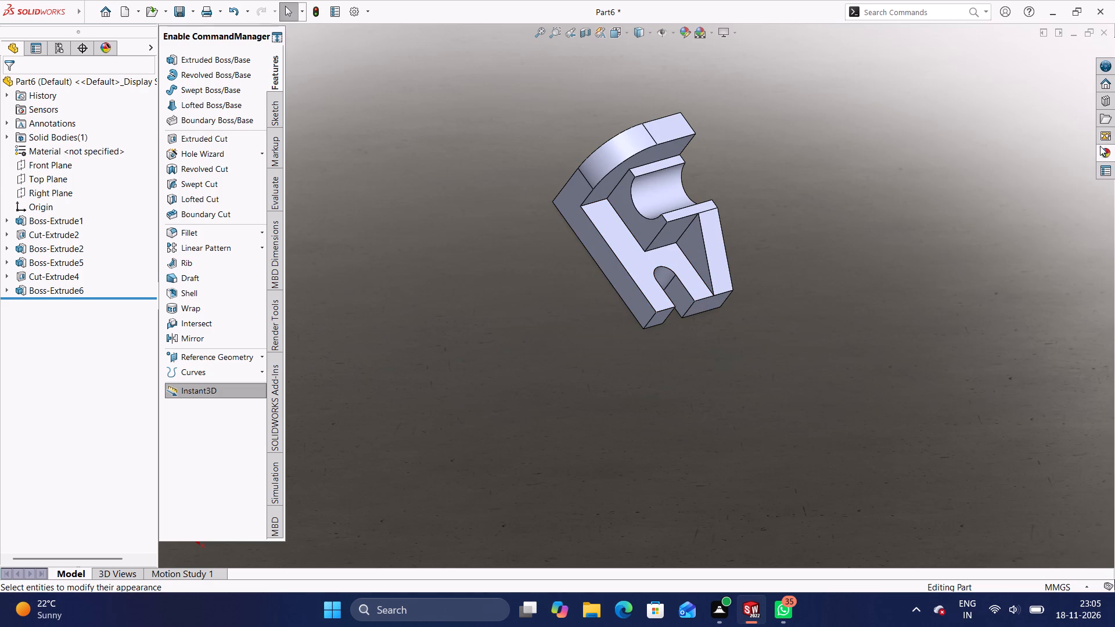
{"action": "left_click", "coordinate": [1100, 149]}
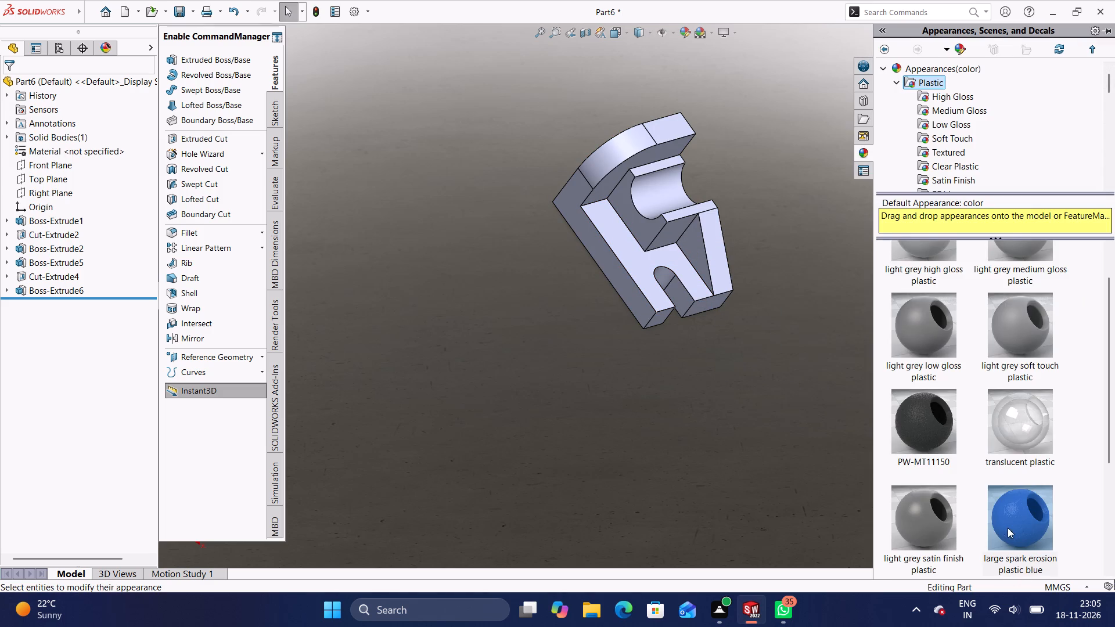
{"action": "left_click_drag", "start_coordinate": [1009, 527], "coordinate": [672, 248]}
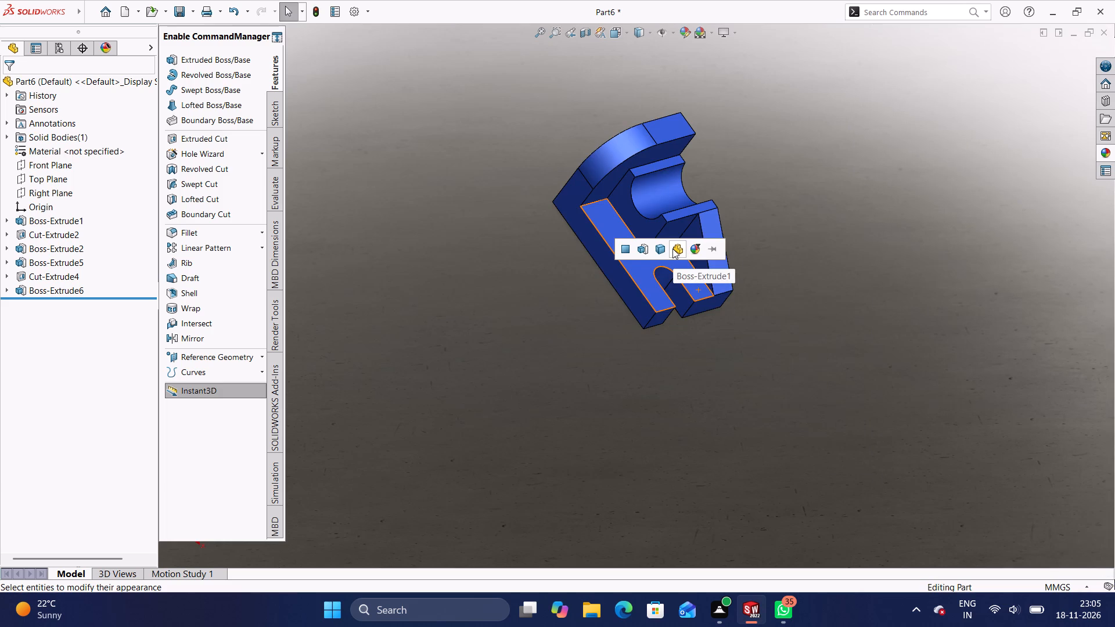
{"action": "left_click", "coordinate": [697, 251]}
Examine the coloured bracket from several angles, including its groove, slot, rib and flat side face.
{"action": "middle_click_drag", "start_coordinate": [721, 372], "coordinate": [767, 387]}
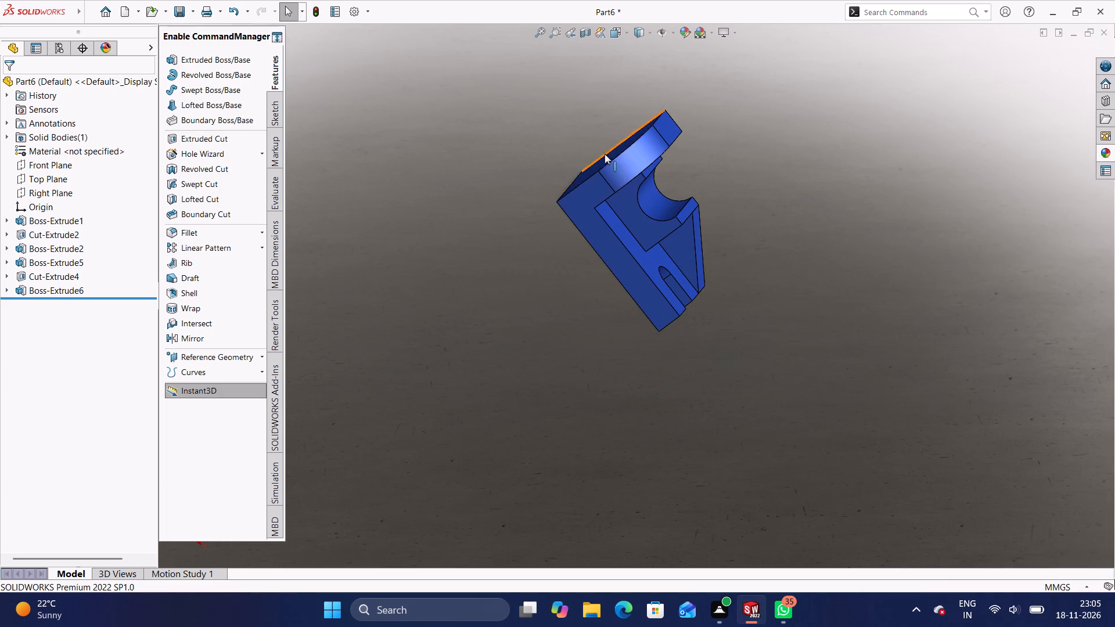
{"action": "middle_click_drag", "start_coordinate": [603, 153], "coordinate": [526, 94]}
{"action": "middle_click_drag", "start_coordinate": [803, 417], "coordinate": [780, 298]}
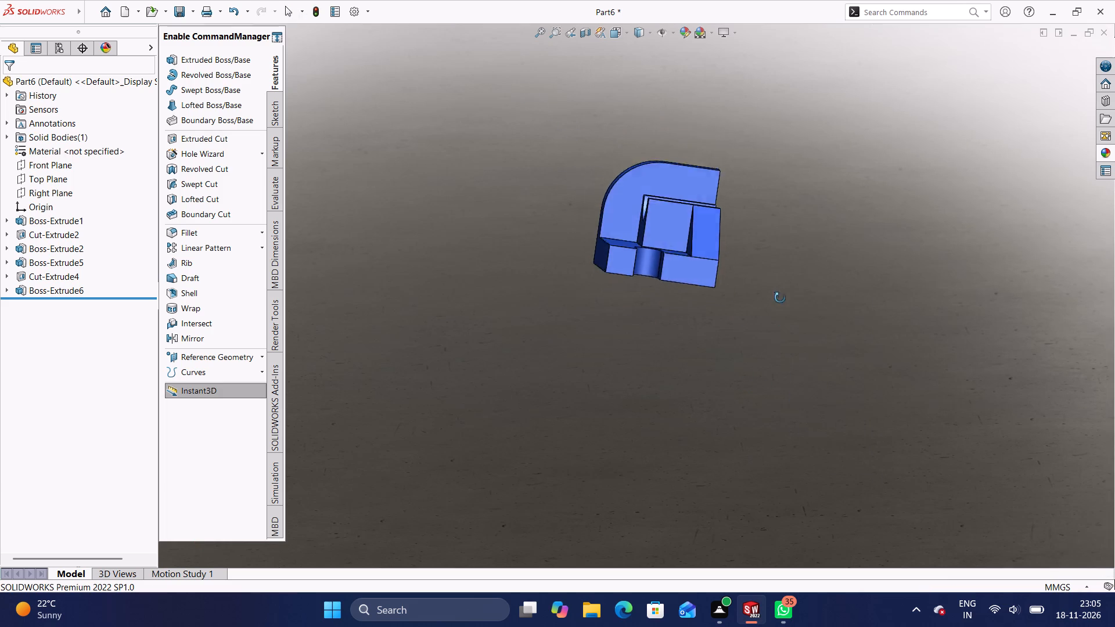
{"action": "middle_click_drag", "start_coordinate": [780, 298], "coordinate": [778, 283]}
{"action": "middle_click_drag", "start_coordinate": [615, 406], "coordinate": [641, 460]}
{"action": "middle_click_drag", "start_coordinate": [603, 354], "coordinate": [546, 370]}
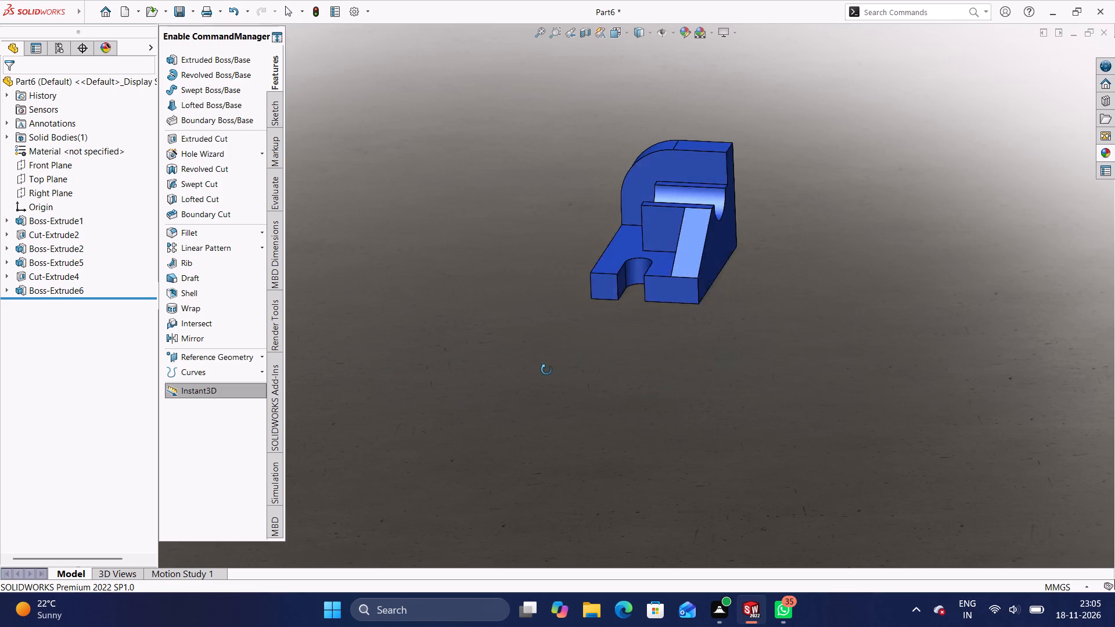
{"action": "middle_click_drag", "start_coordinate": [546, 370], "coordinate": [945, 262]}
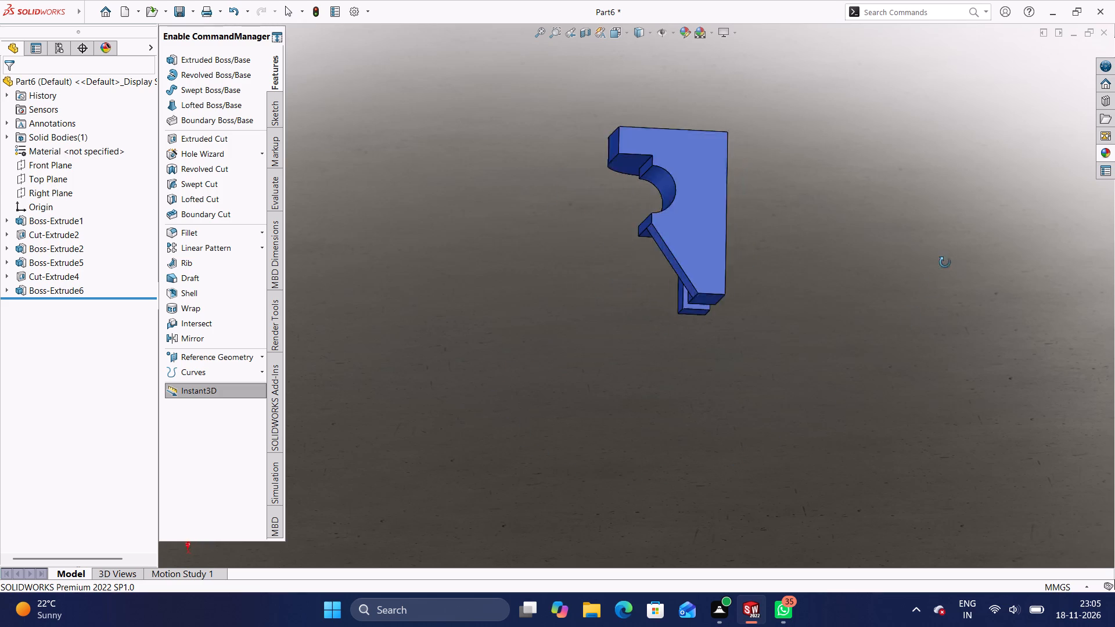
{"action": "middle_click_drag", "start_coordinate": [945, 262], "coordinate": [1034, 157]}
{"action": "middle_click_drag", "start_coordinate": [699, 502], "coordinate": [790, 429]}
{"action": "middle_click_drag", "start_coordinate": [614, 387], "coordinate": [596, 361]}
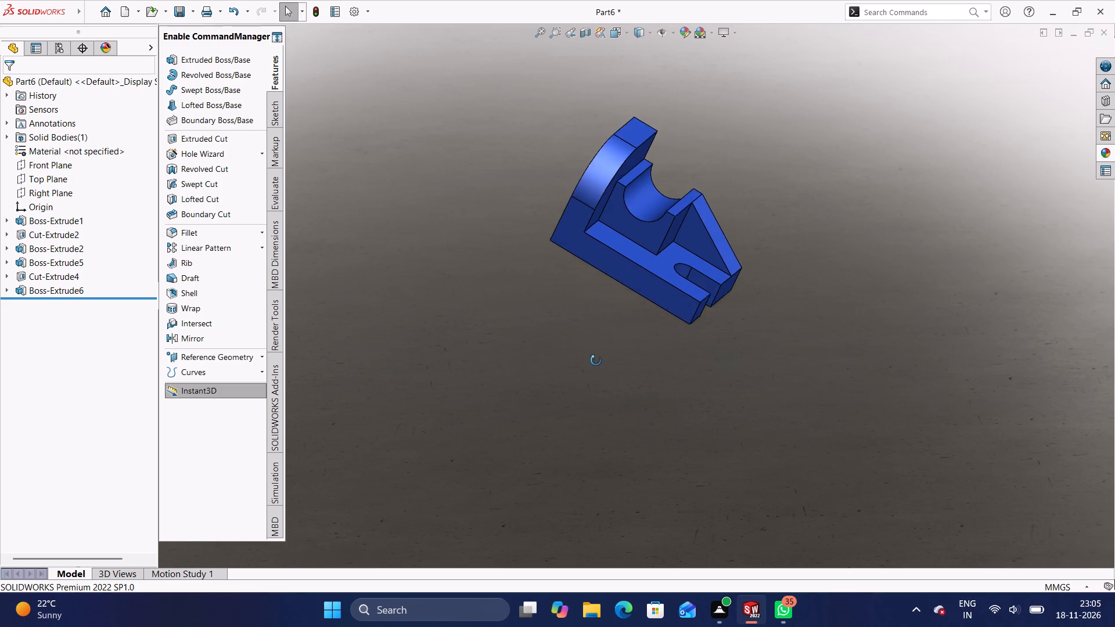
{"action": "middle_click_drag", "start_coordinate": [596, 361], "coordinate": [585, 343]}
{"action": "middle_click_drag", "start_coordinate": [762, 438], "coordinate": [762, 405]}
{"action": "middle_click_drag", "start_coordinate": [673, 371], "coordinate": [671, 363]}
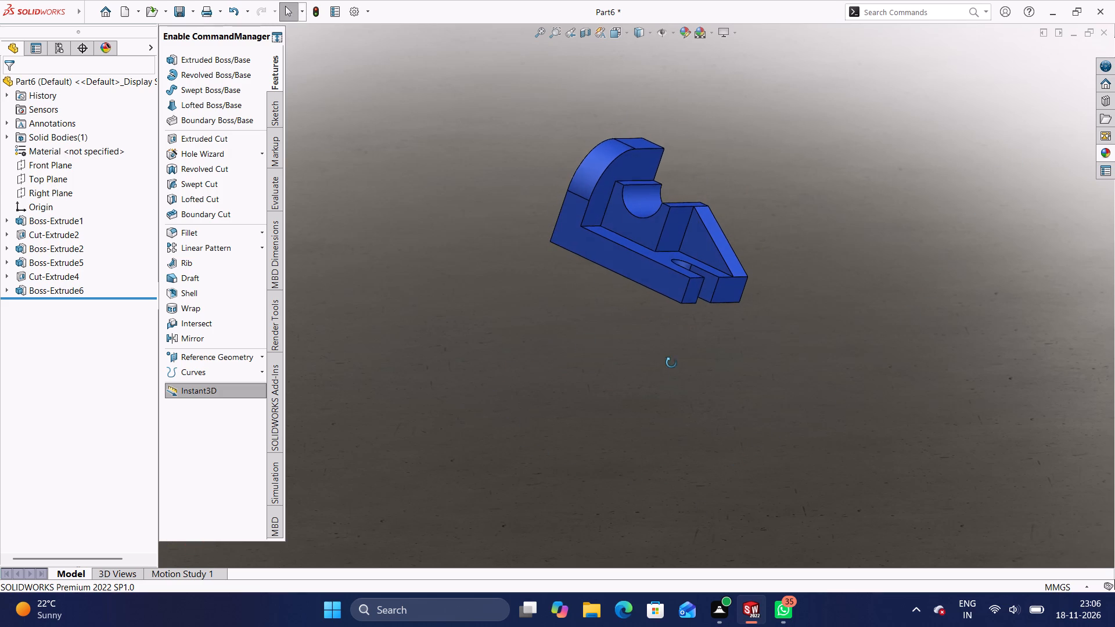
{"action": "middle_click_drag", "start_coordinate": [671, 363], "coordinate": [671, 356]}
{"action": "middle_click_drag", "start_coordinate": [656, 354], "coordinate": [634, 354]}
{"action": "middle_click_drag", "start_coordinate": [693, 383], "coordinate": [706, 381]}
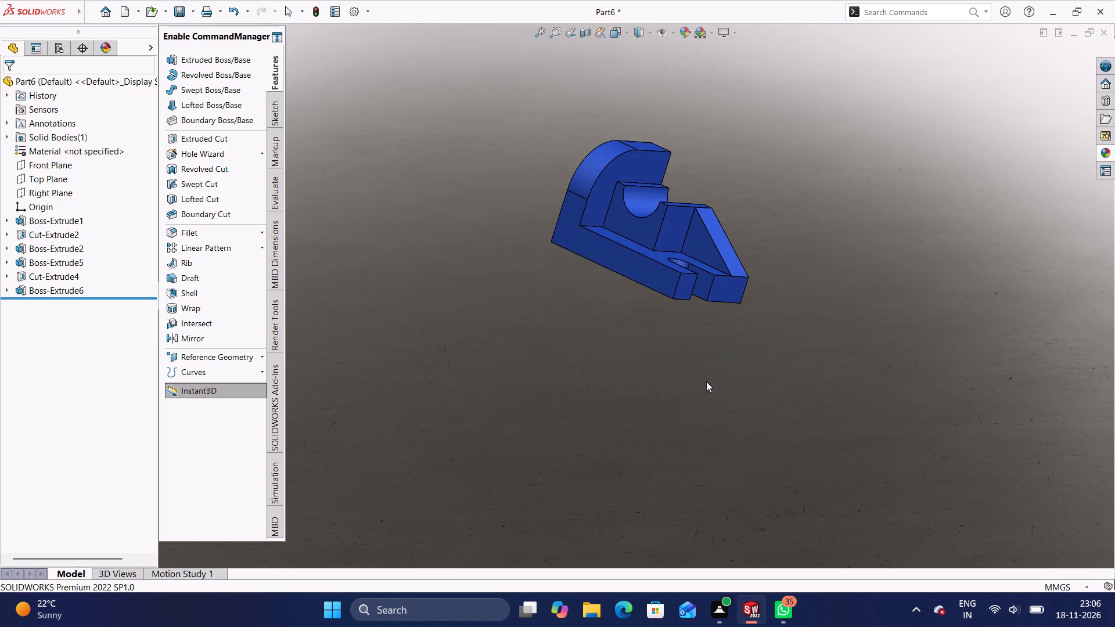
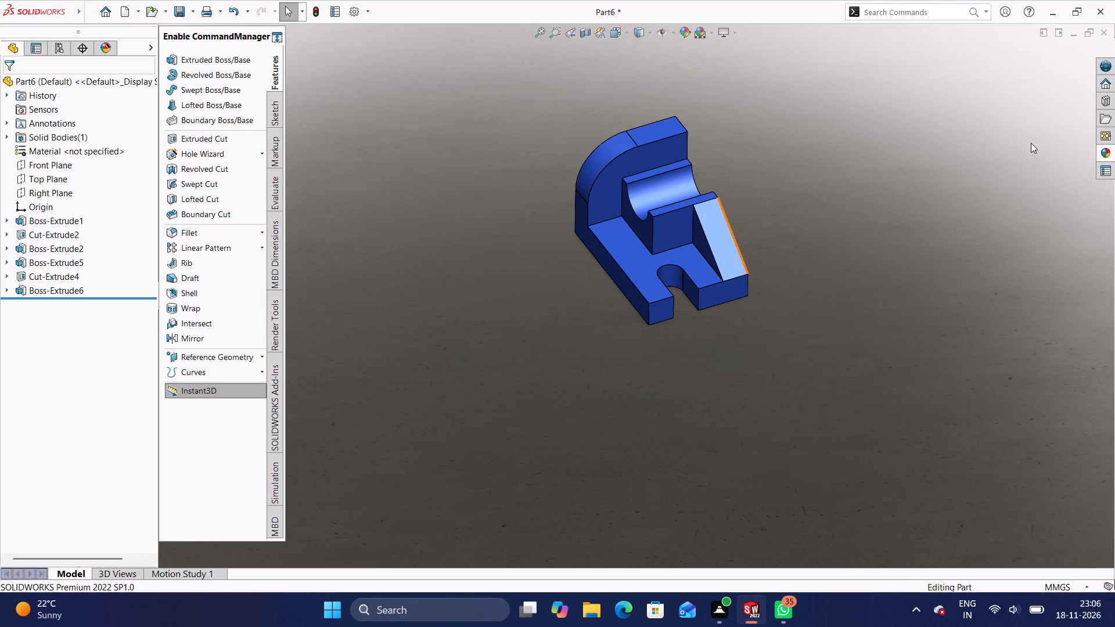
Look through the Sprayed paint appearances, the scene Backgrounds and the Decals in the appearance library.
{"action": "left_click", "coordinate": [1099, 156]}
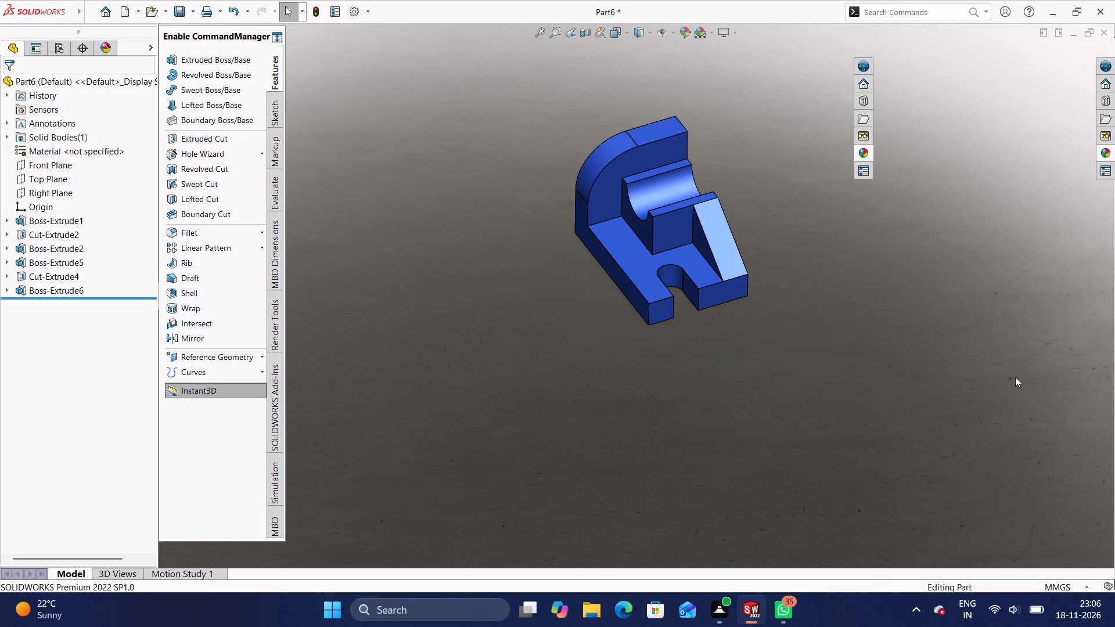
{"action": "scroll", "coordinate": [1015, 377], "scroll_direction": "up", "scroll_amount": 2}
{"action": "scroll", "coordinate": [933, 181], "scroll_direction": "down", "scroll_amount": 6}
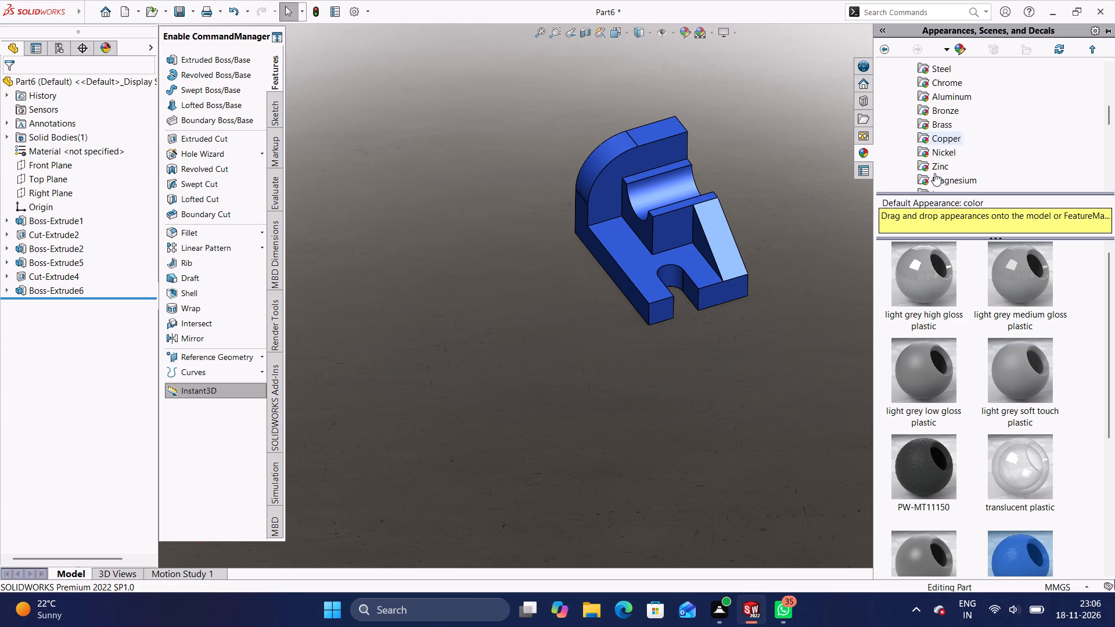
{"action": "scroll", "coordinate": [934, 173], "scroll_direction": "down", "scroll_amount": 8}
{"action": "scroll", "coordinate": [937, 175], "scroll_direction": "up", "scroll_amount": 3}
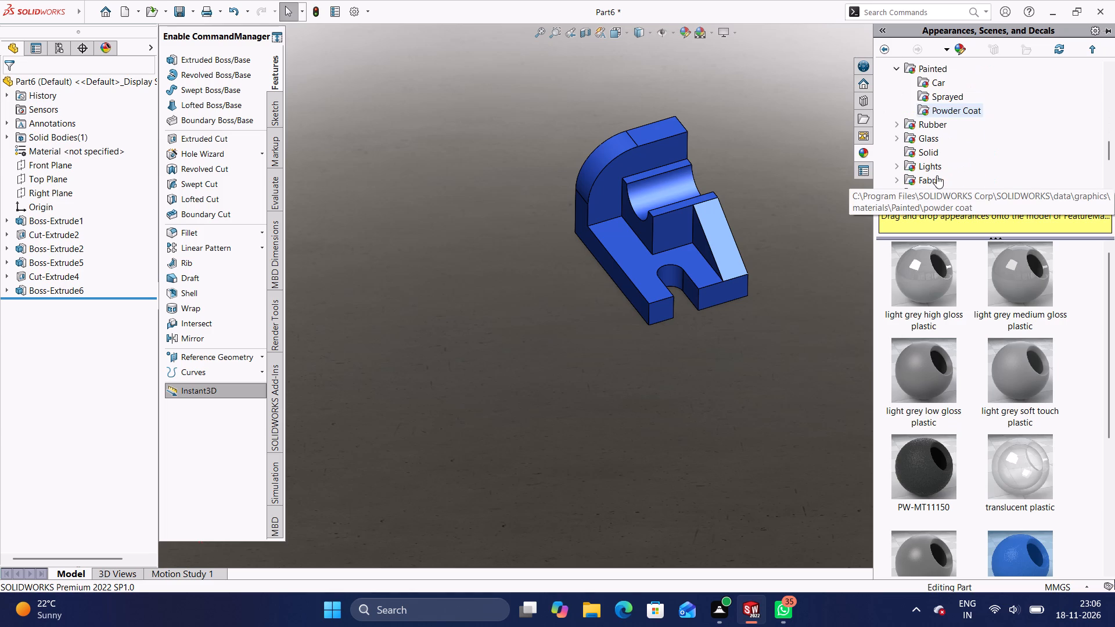
{"action": "scroll", "coordinate": [937, 175], "scroll_direction": "up", "scroll_amount": 2}
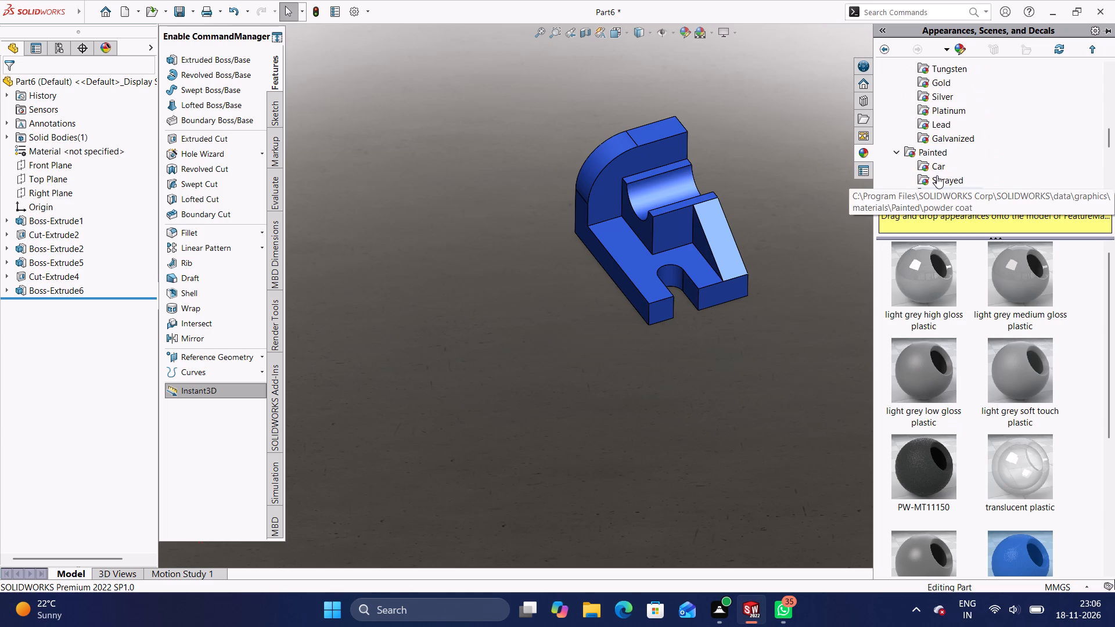
{"action": "left_click", "coordinate": [937, 175]}
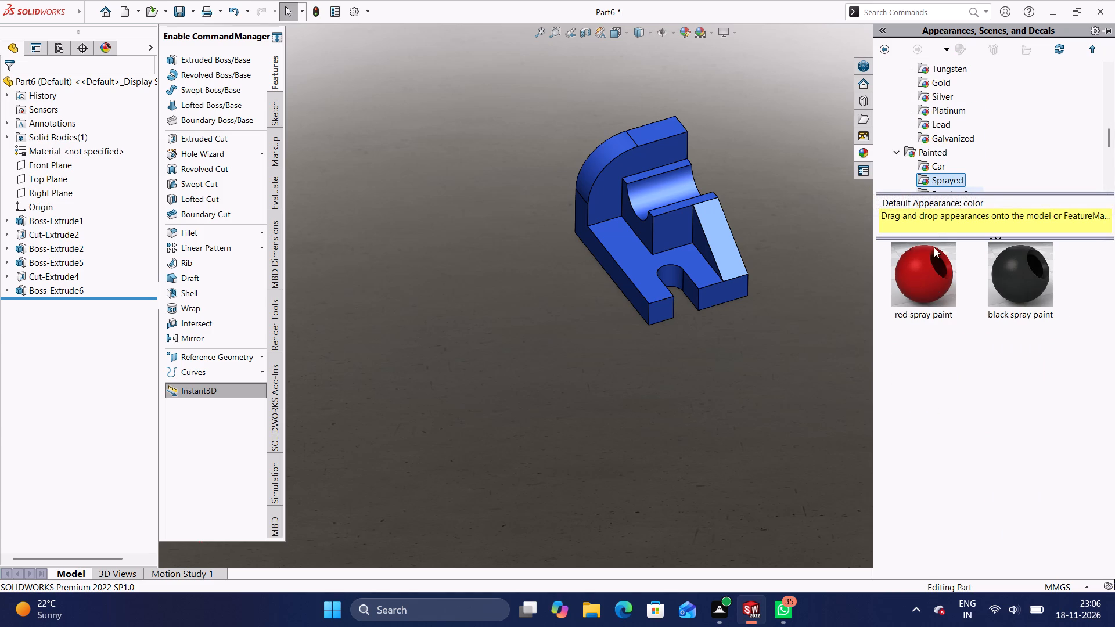
{"action": "scroll", "coordinate": [937, 150], "scroll_direction": "down", "scroll_amount": 8}
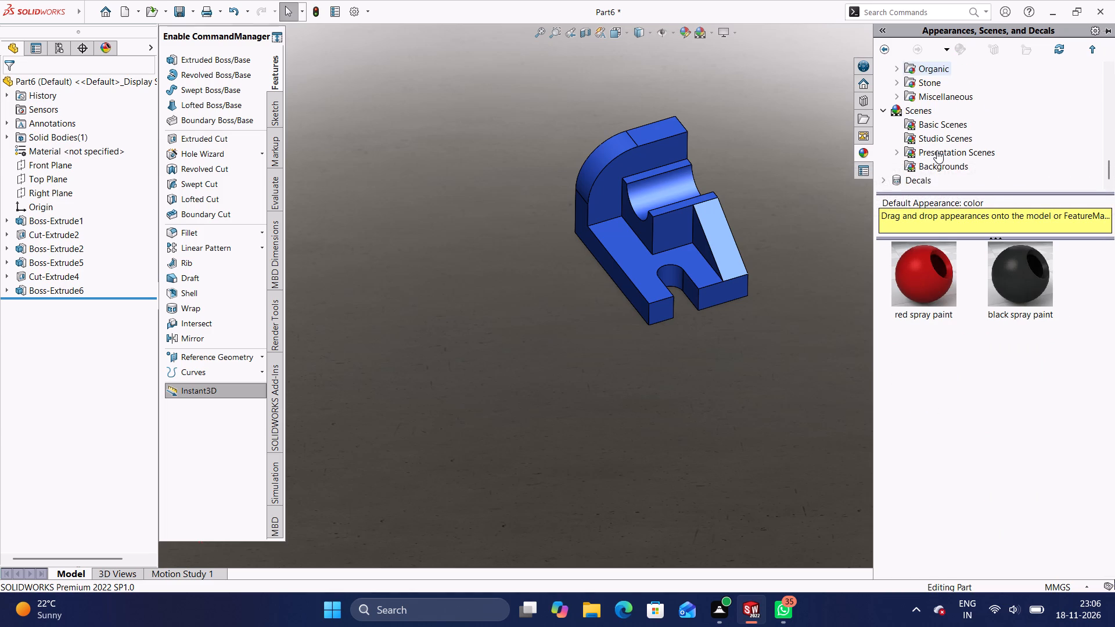
{"action": "left_click", "coordinate": [936, 165]}
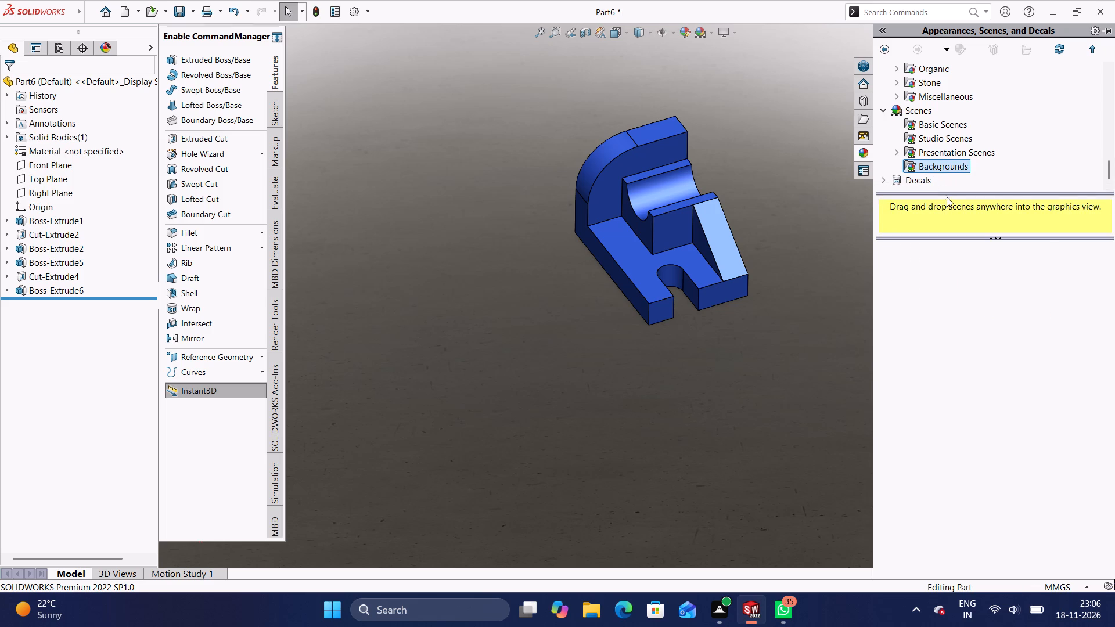
{"action": "left_click", "coordinate": [935, 167]}
{"action": "left_click", "coordinate": [923, 178]}
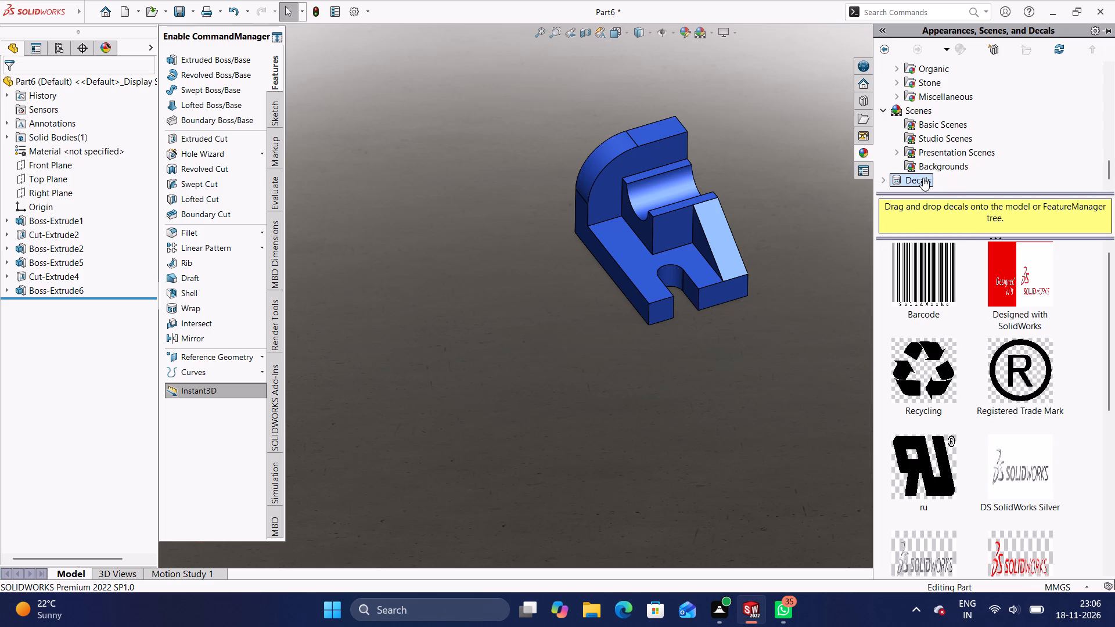
{"action": "scroll", "coordinate": [989, 305], "scroll_direction": "down", "scroll_amount": 2}
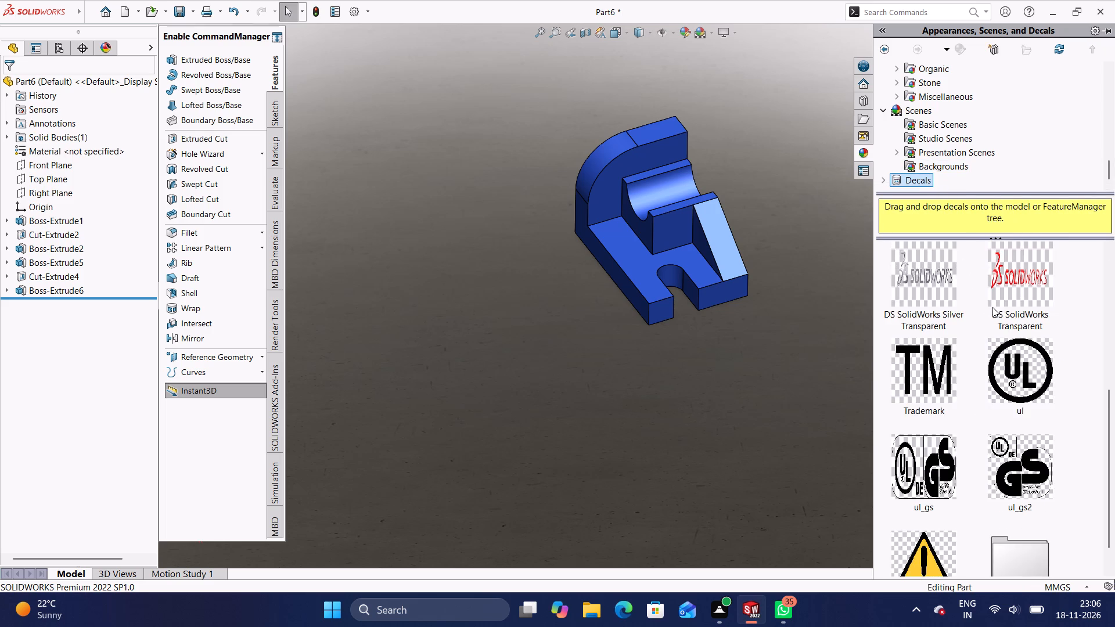
{"action": "scroll", "coordinate": [994, 308], "scroll_direction": "down", "scroll_amount": 1}
{"action": "scroll", "coordinate": [995, 308], "scroll_direction": "up", "scroll_amount": 1}
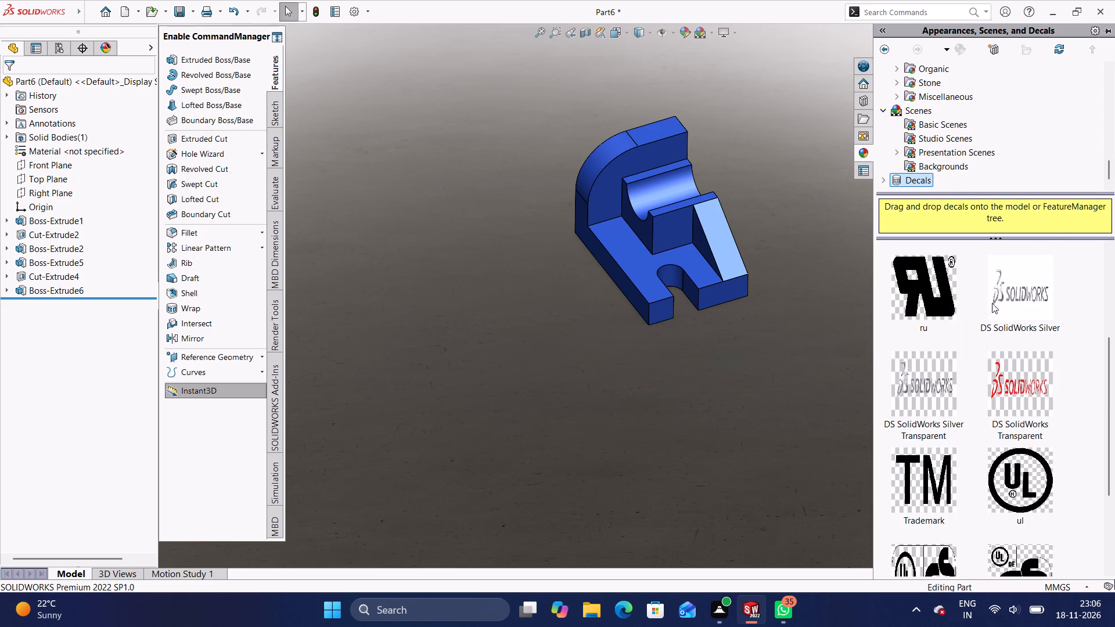
{"action": "scroll", "coordinate": [939, 173], "scroll_direction": "up", "scroll_amount": 3}
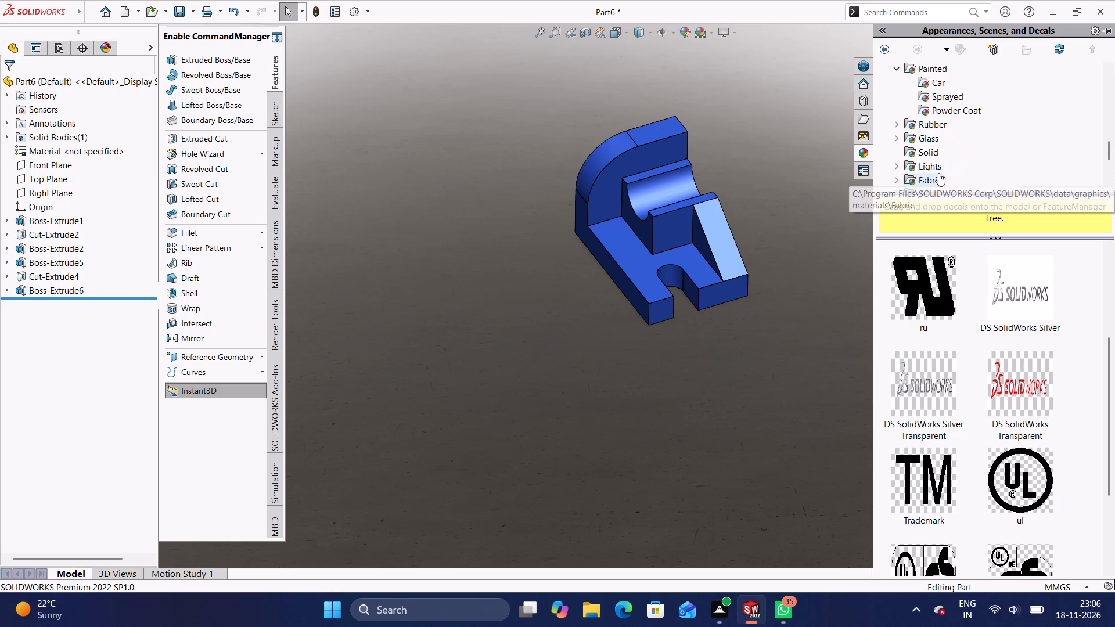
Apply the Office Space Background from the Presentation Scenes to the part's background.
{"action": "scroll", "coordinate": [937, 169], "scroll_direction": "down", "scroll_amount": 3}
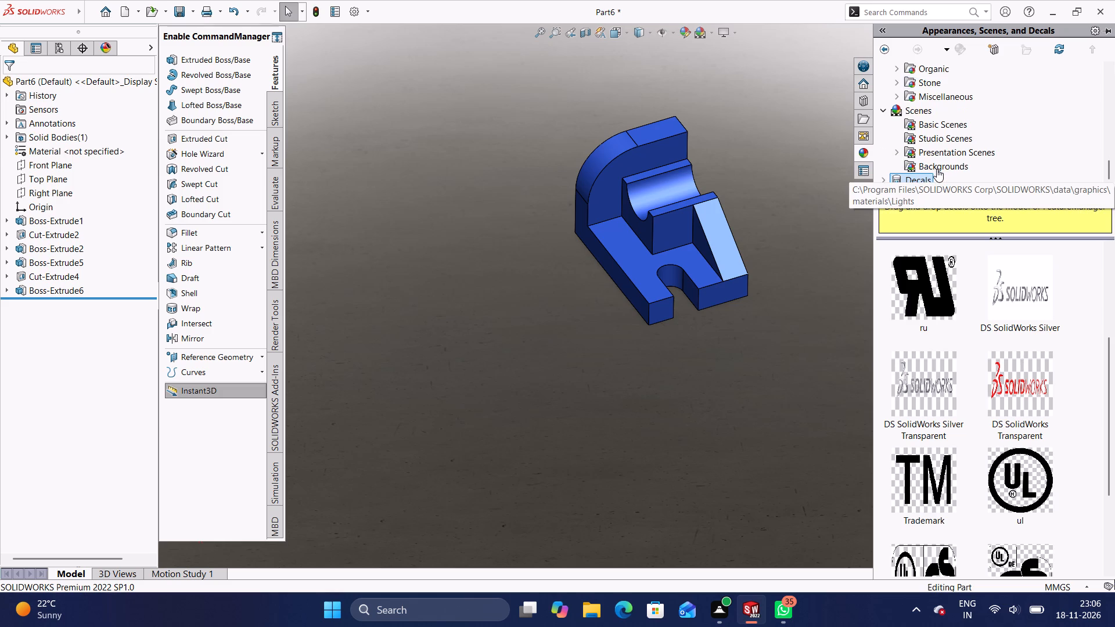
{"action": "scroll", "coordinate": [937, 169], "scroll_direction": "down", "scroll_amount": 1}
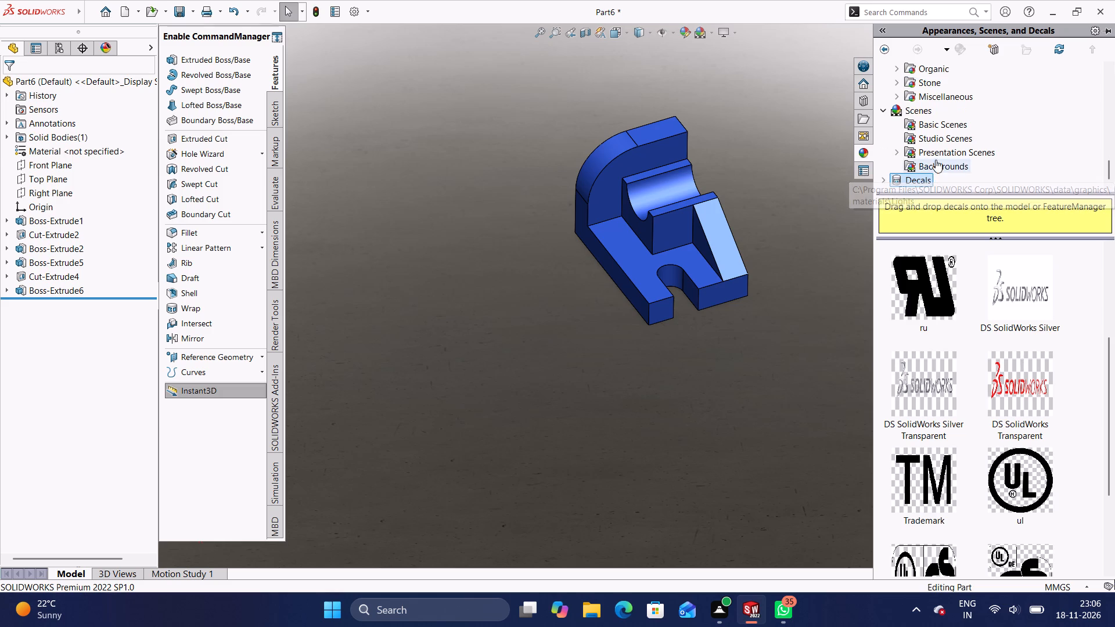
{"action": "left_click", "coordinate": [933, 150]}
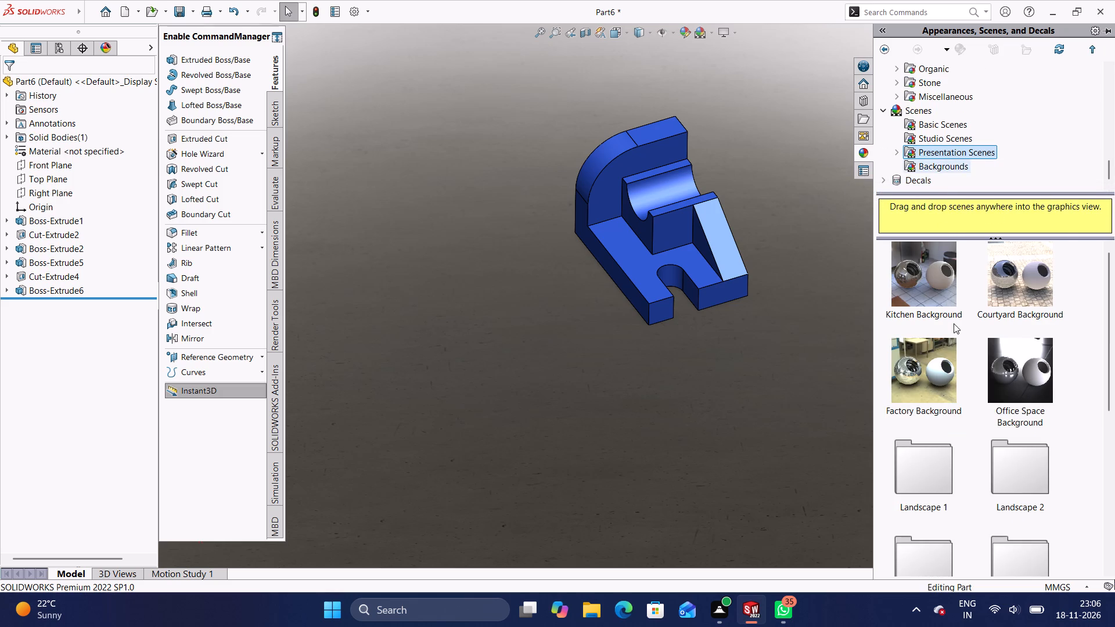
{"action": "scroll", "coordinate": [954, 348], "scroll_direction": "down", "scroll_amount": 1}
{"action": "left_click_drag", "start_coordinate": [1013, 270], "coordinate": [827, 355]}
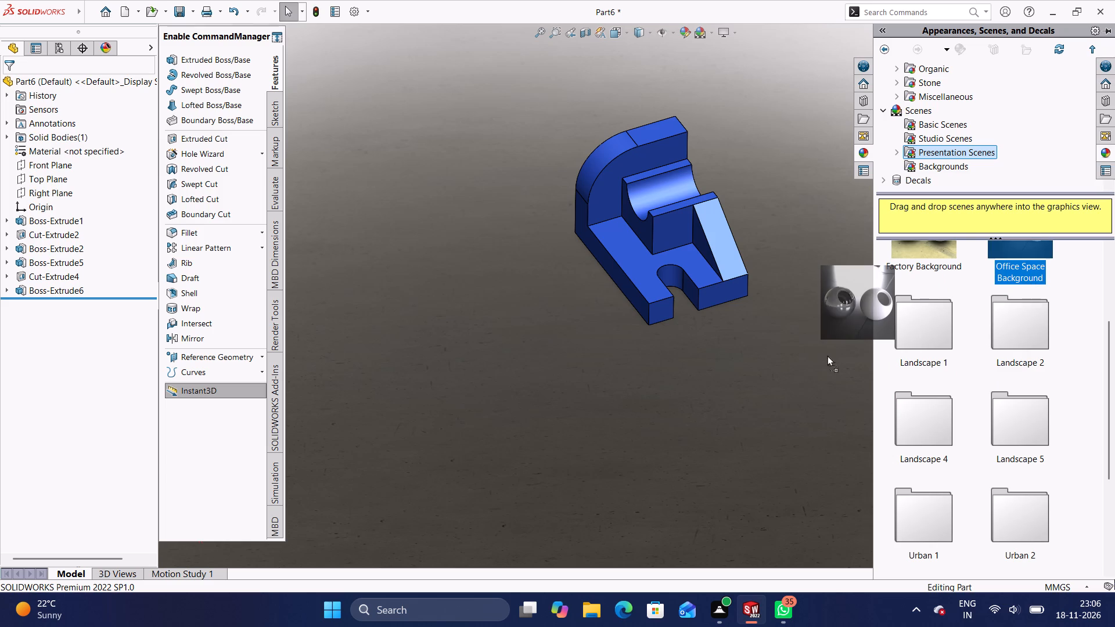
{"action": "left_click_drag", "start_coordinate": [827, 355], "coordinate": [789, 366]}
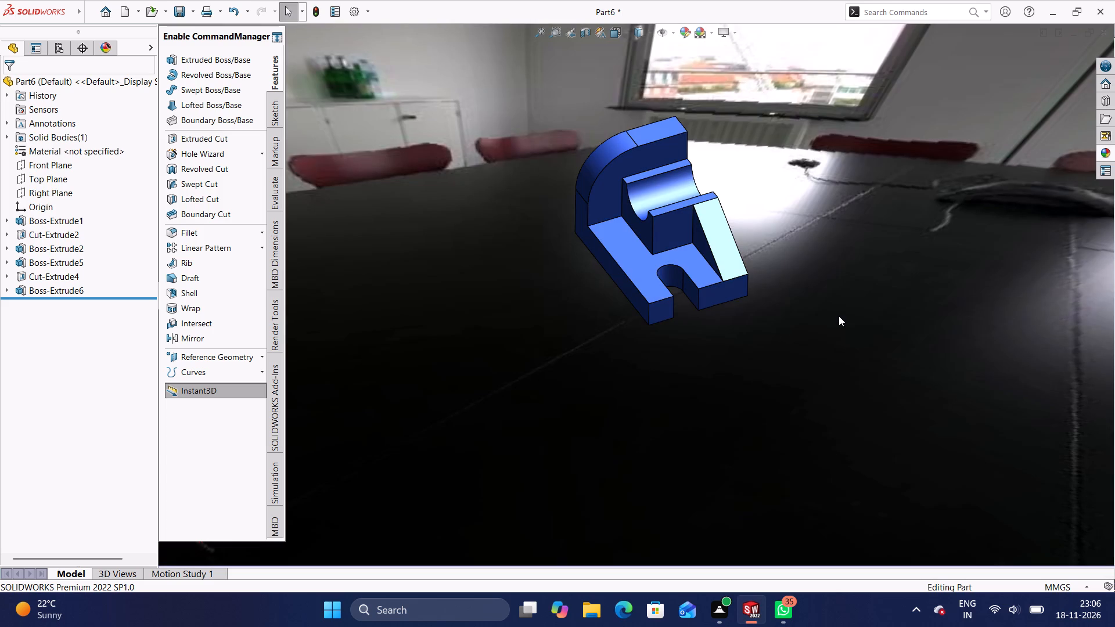
Apply the Factory Floor scene from the Studio Scenes to the part's background.
{"action": "left_click", "coordinate": [1101, 155]}
{"action": "scroll", "coordinate": [996, 284], "scroll_direction": "up", "scroll_amount": 3}
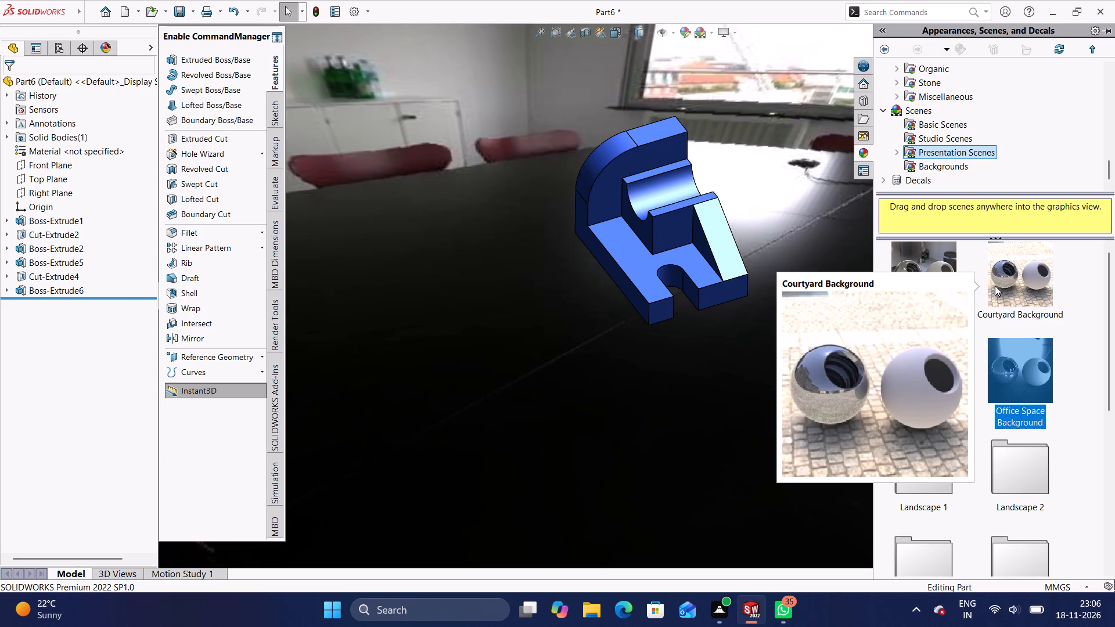
{"action": "left_click", "coordinate": [933, 140]}
{"action": "left_click_drag", "start_coordinate": [940, 397], "coordinate": [894, 401]}
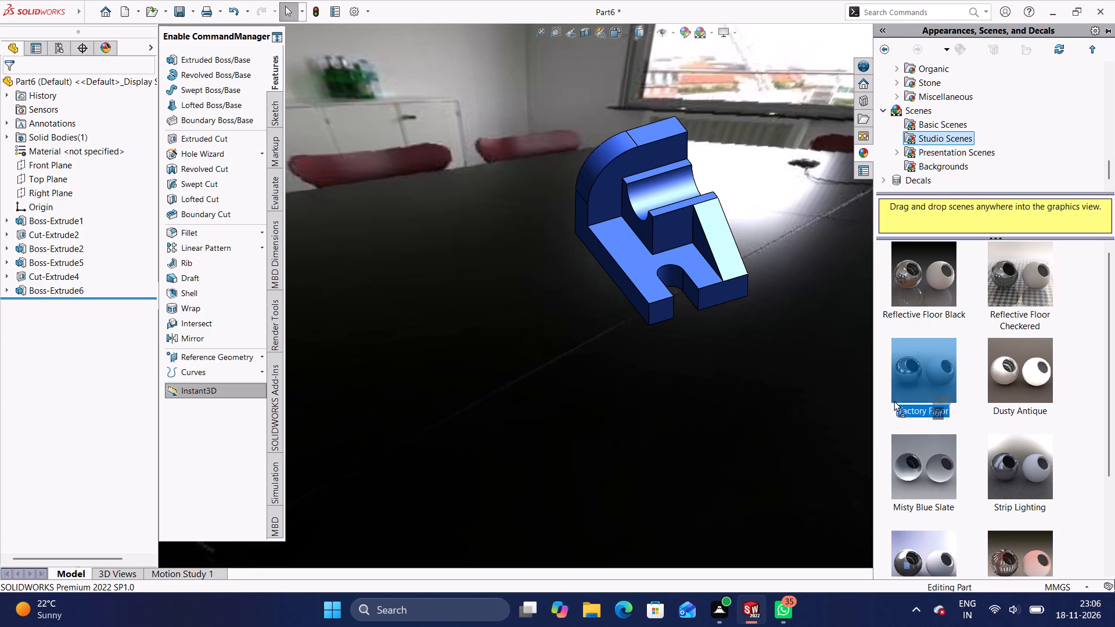
{"action": "left_click_drag", "start_coordinate": [894, 401], "coordinate": [761, 436]}
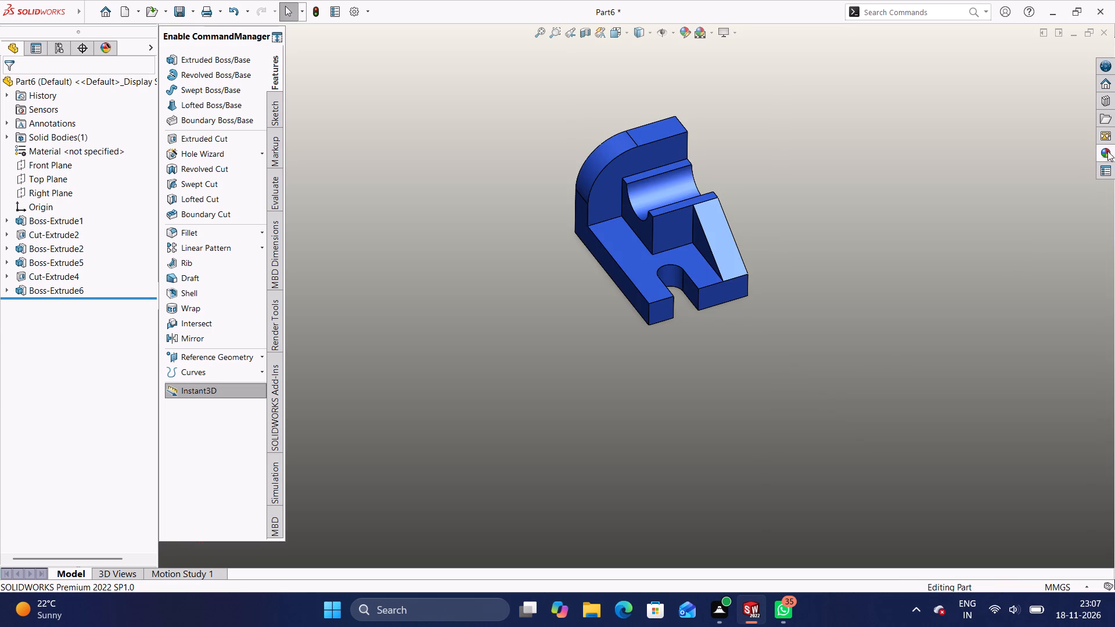
Examine the blue bracket against the Factory Floor scene from several angles.
{"action": "left_click", "coordinate": [1100, 152]}
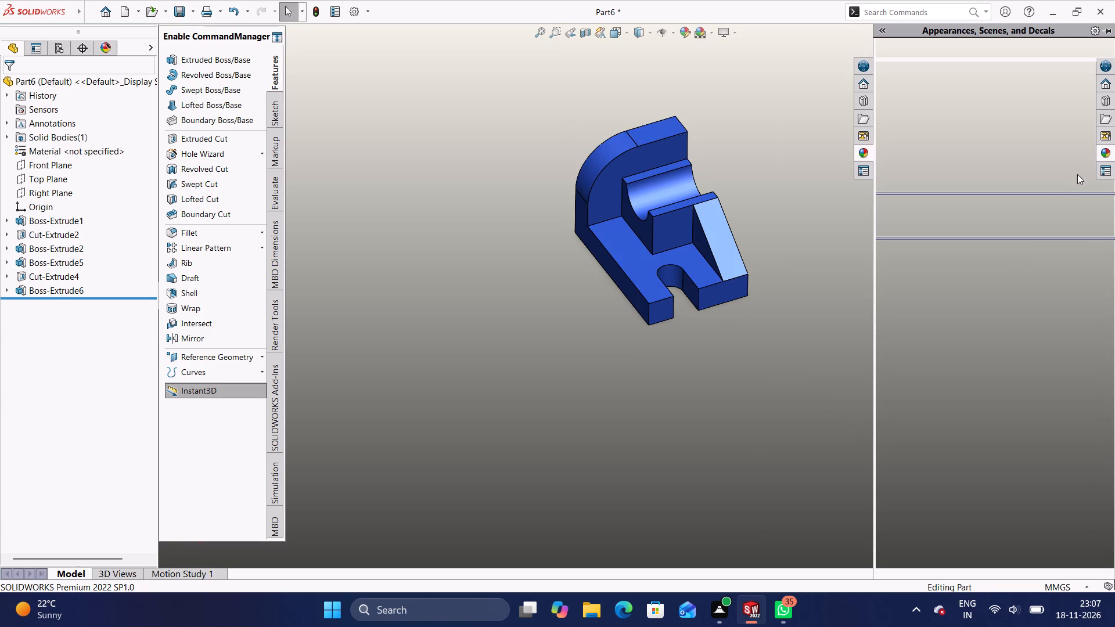
{"action": "left_click", "coordinate": [827, 347]}
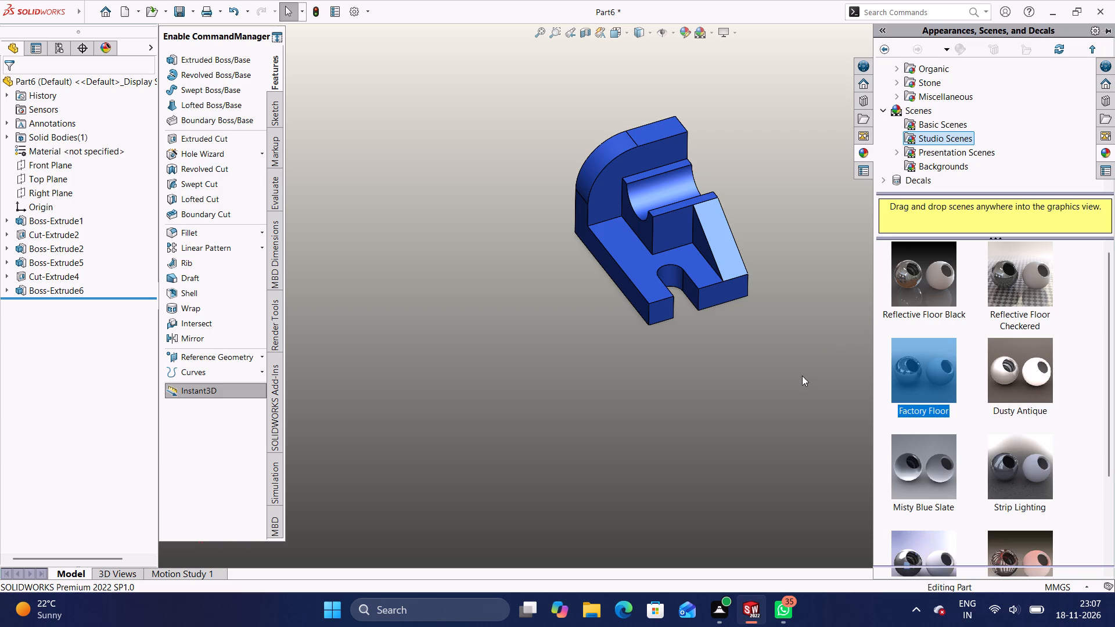
{"action": "middle_click_drag", "start_coordinate": [799, 376], "coordinate": [836, 366]}
{"action": "middle_click_drag", "start_coordinate": [746, 355], "coordinate": [743, 320]}
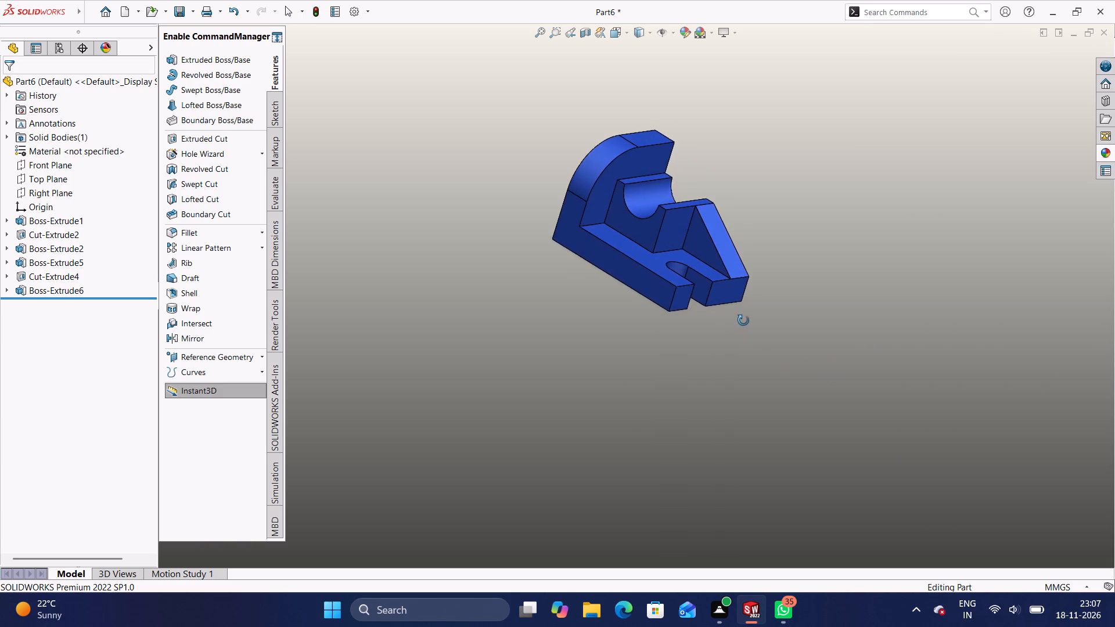
{"action": "middle_click_drag", "start_coordinate": [743, 320], "coordinate": [716, 392]}
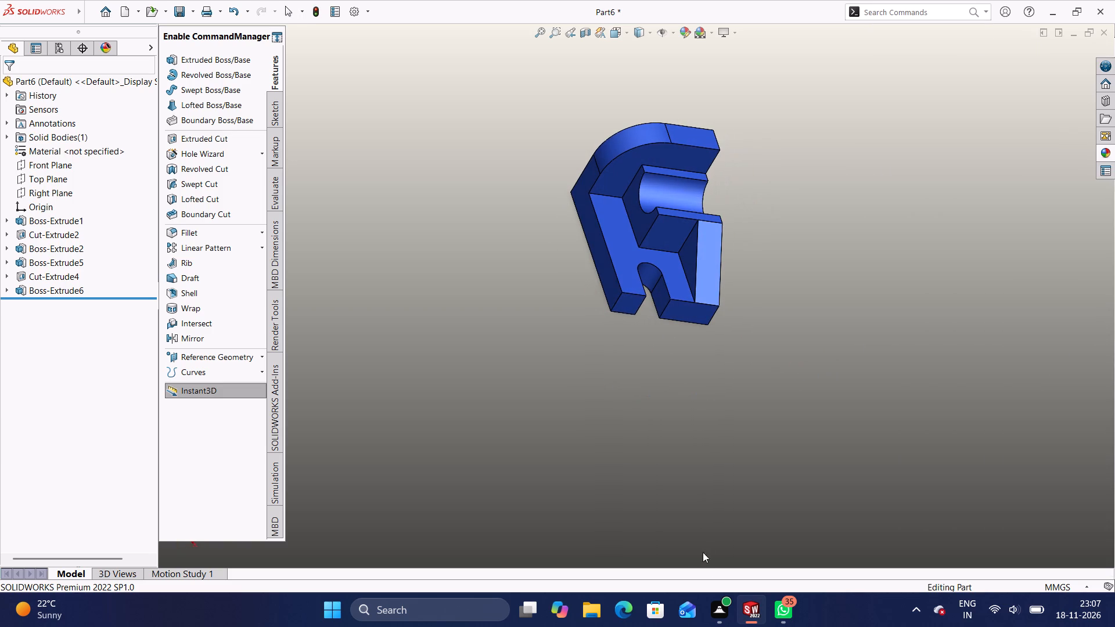
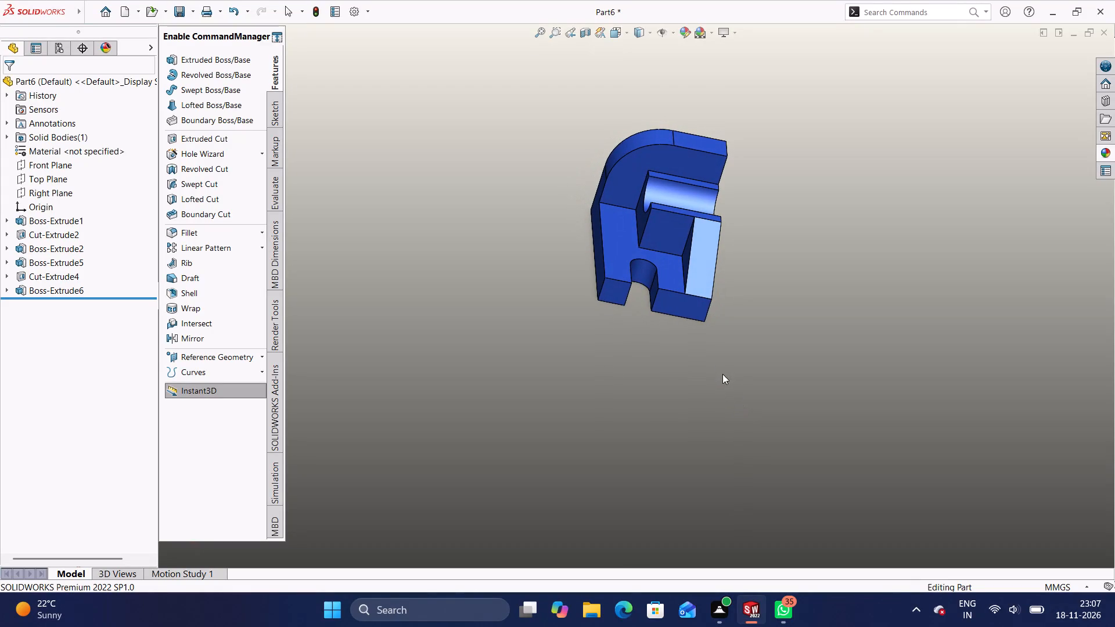
Examine the finished blue bracket from several angles, including its underside, slotted base, grooved block and rib.
{"action": "middle_click_drag", "start_coordinate": [707, 375], "coordinate": [757, 365]}
{"action": "middle_click_drag", "start_coordinate": [545, 159], "coordinate": [537, 159]}
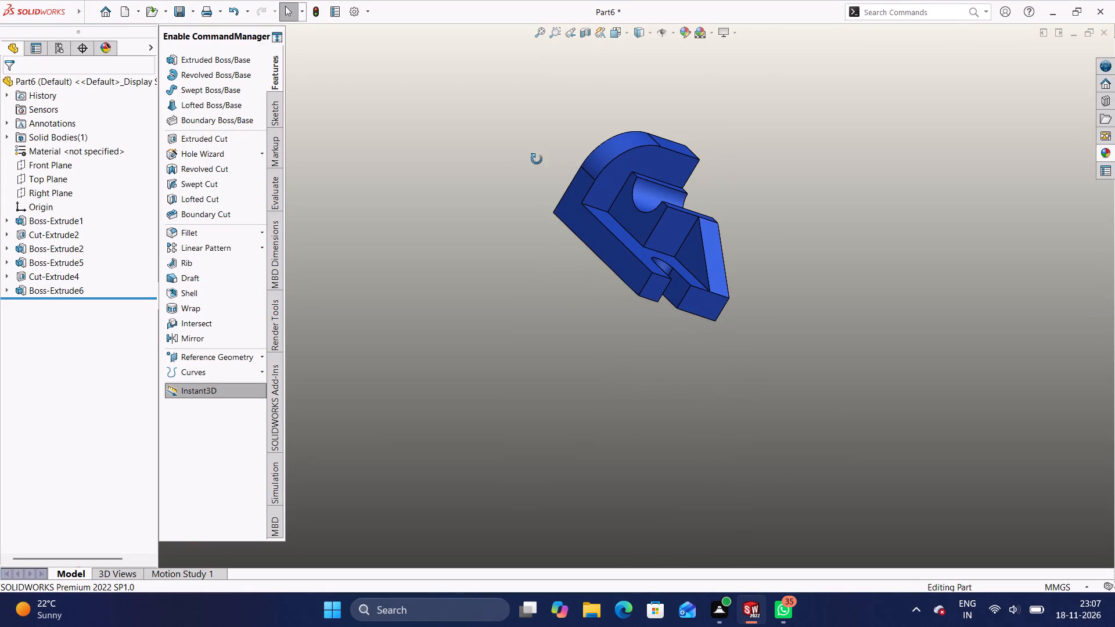
{"action": "middle_click_drag", "start_coordinate": [537, 159], "coordinate": [474, 197]}
{"action": "middle_click_drag", "start_coordinate": [625, 463], "coordinate": [742, 428]}
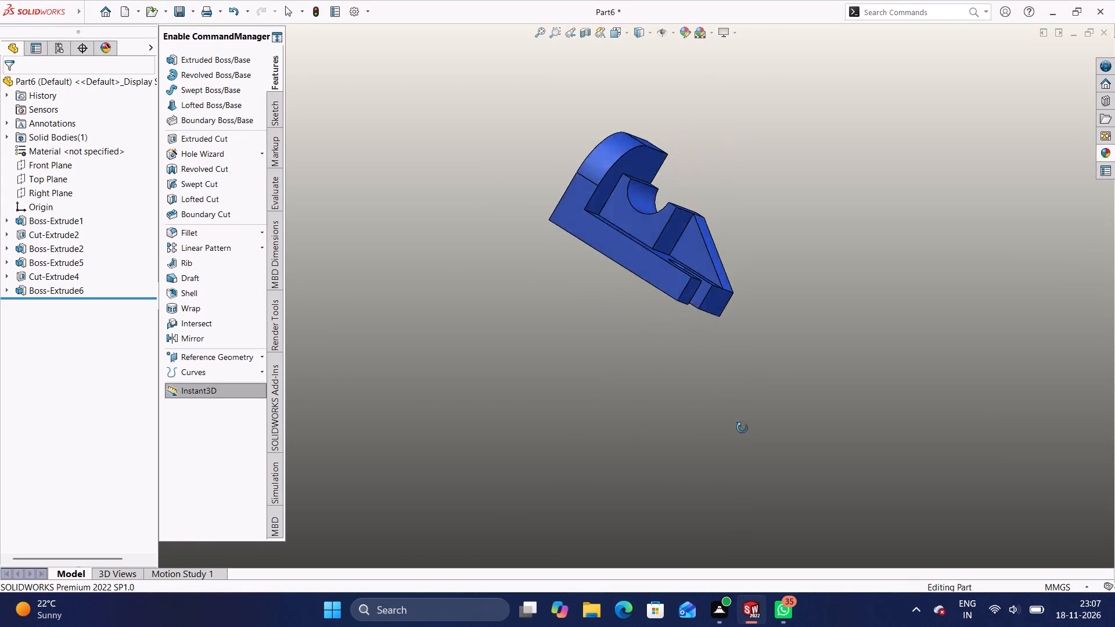
{"action": "middle_click_drag", "start_coordinate": [742, 428], "coordinate": [1114, 213]}
{"action": "middle_click_drag", "start_coordinate": [776, 423], "coordinate": [856, 324]}
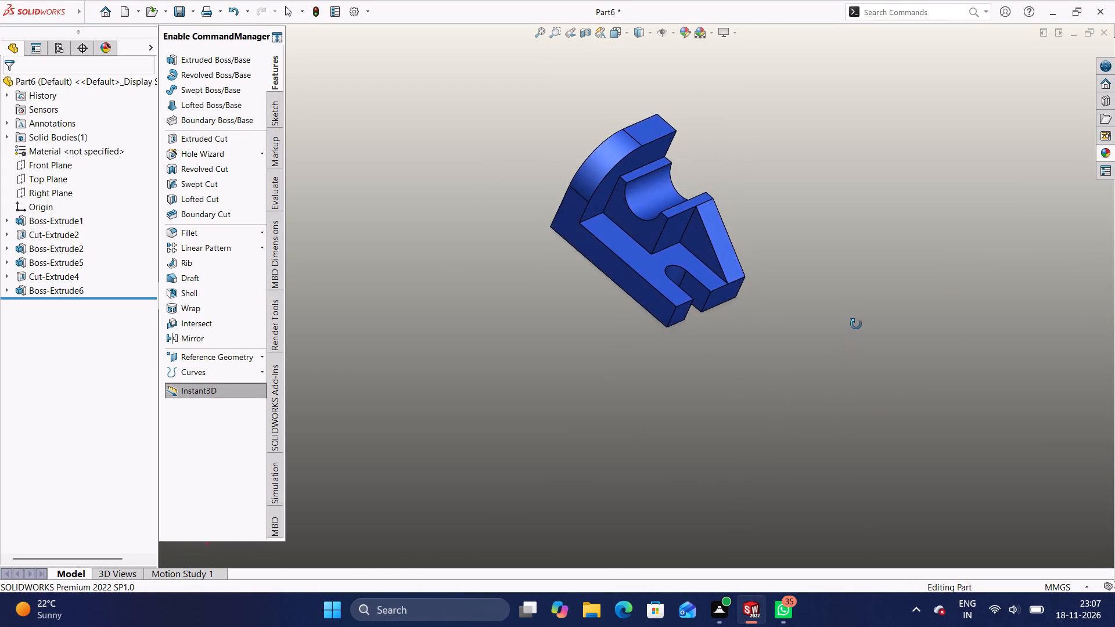
{"action": "middle_click_drag", "start_coordinate": [856, 324], "coordinate": [834, 271]}
{"action": "middle_click_drag", "start_coordinate": [754, 376], "coordinate": [787, 342]}
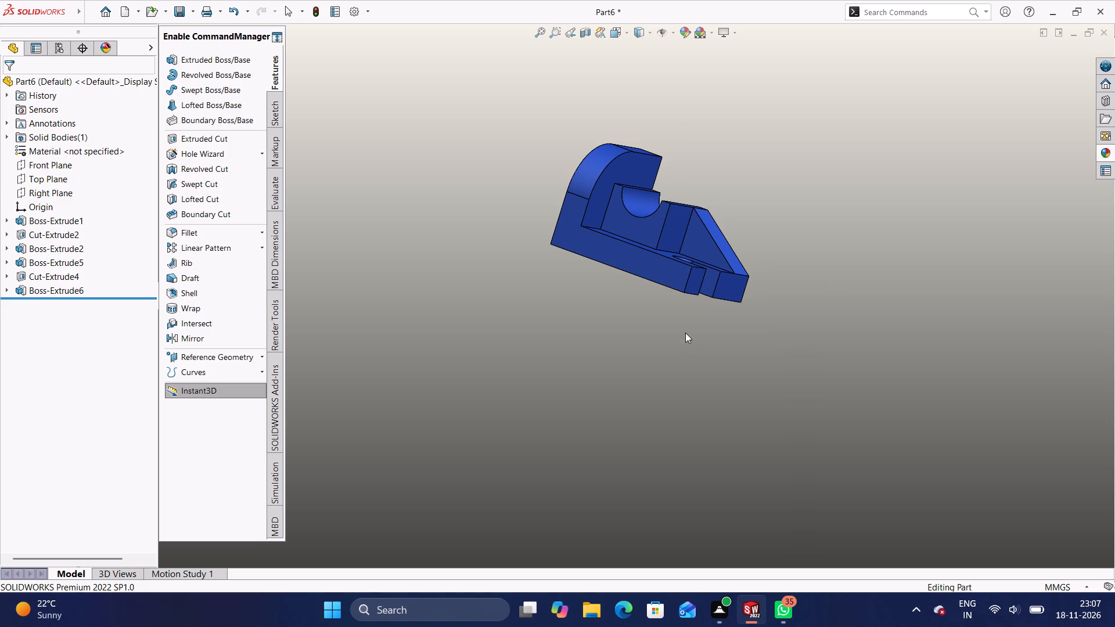
{"action": "middle_click_drag", "start_coordinate": [685, 333], "coordinate": [638, 381]}
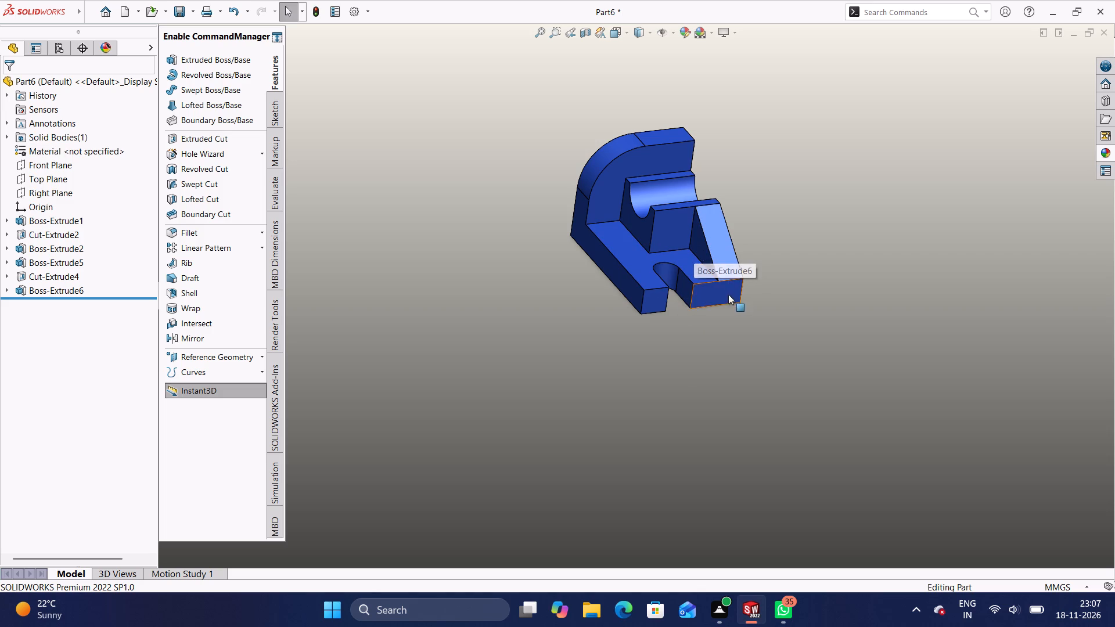
{"action": "middle_click_drag", "start_coordinate": [731, 302], "coordinate": [733, 328]}
{"action": "middle_click_drag", "start_coordinate": [672, 351], "coordinate": [680, 355]}
{"action": "scroll", "coordinate": [679, 355], "scroll_direction": "down", "scroll_amount": 1}
{"action": "scroll", "coordinate": [682, 356], "scroll_direction": "up", "scroll_amount": 1}
Save the part as PART in the SOLID WORKS folder on the Desktop, as a SOLIDWORKS Part file.
{"action": "key", "text": "ctrl+s"}
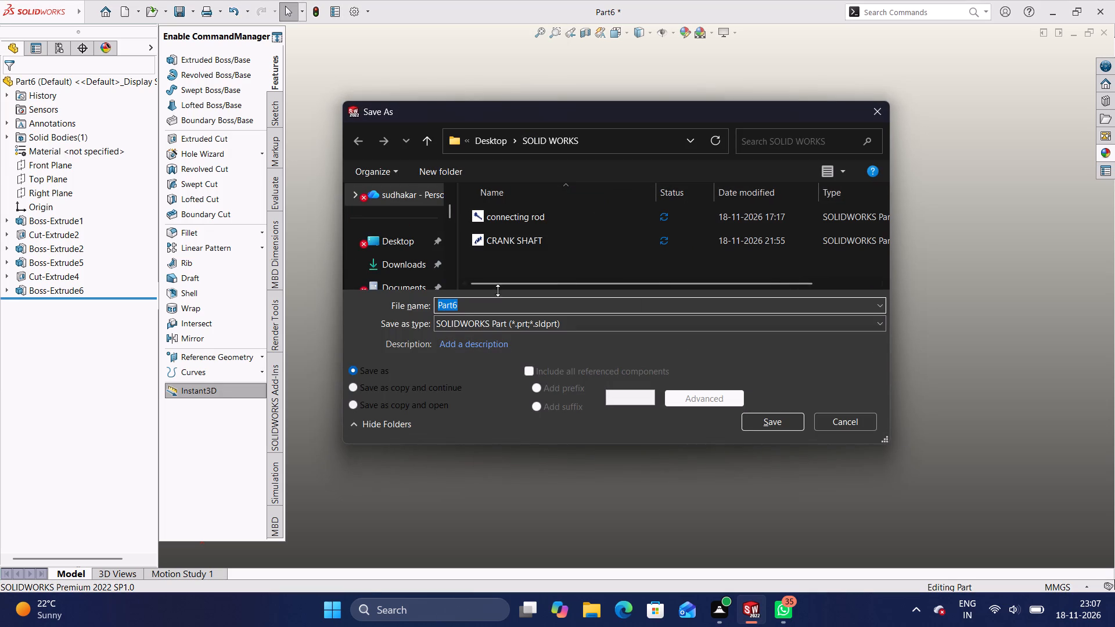
{"action": "left_click", "coordinate": [407, 244]}
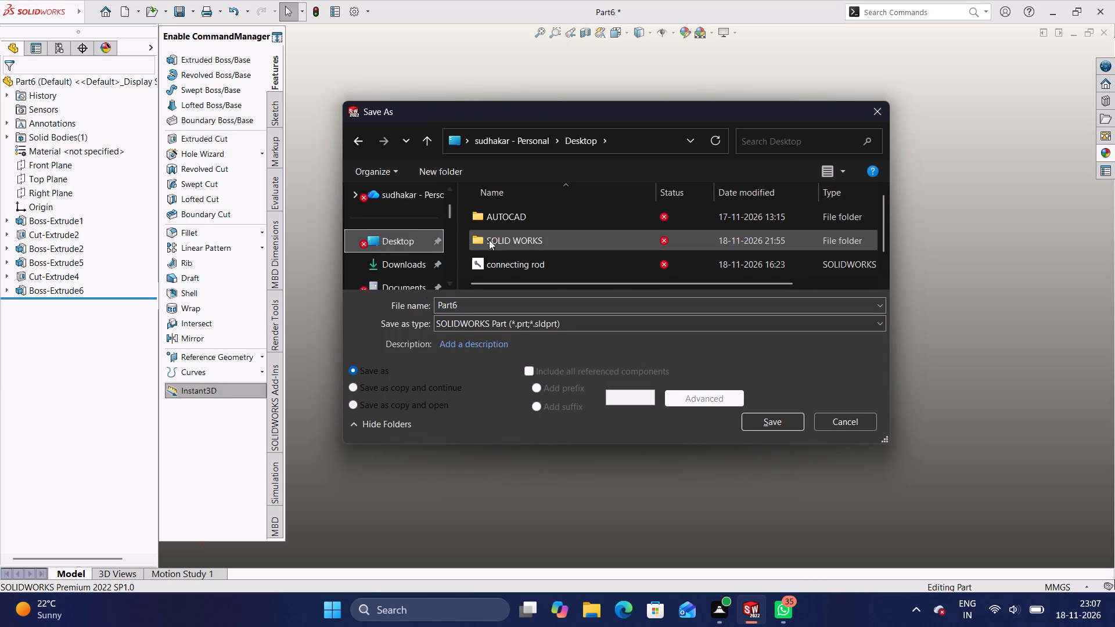
{"action": "double_click", "coordinate": [535, 243]}
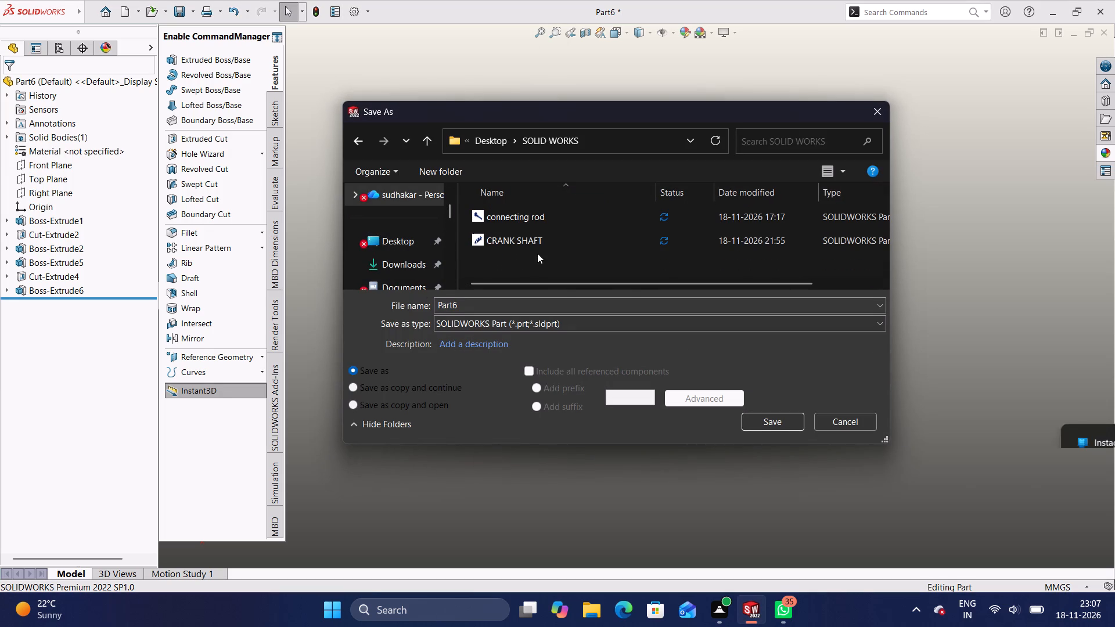
{"action": "left_click", "coordinate": [524, 300]}
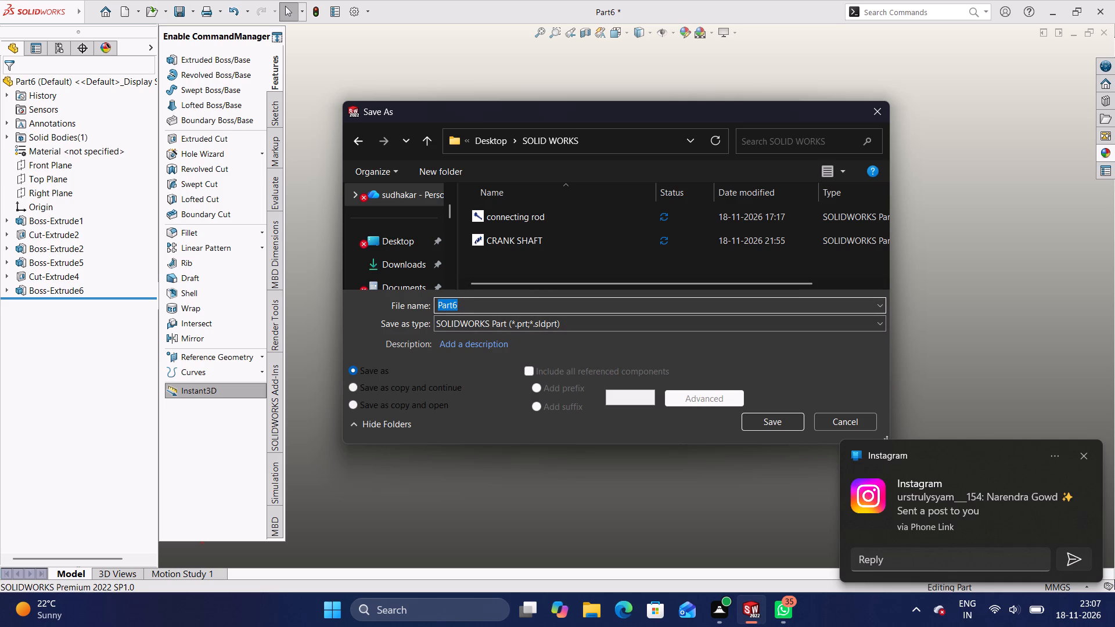
{"action": "key", "text": "BackSpace"}
{"action": "key", "text": "BackSpace"}
{"action": "type", "text": "OART"}
{"action": "key", "text": "BackSpace"}
{"action": "key", "text": "BackSpace"}
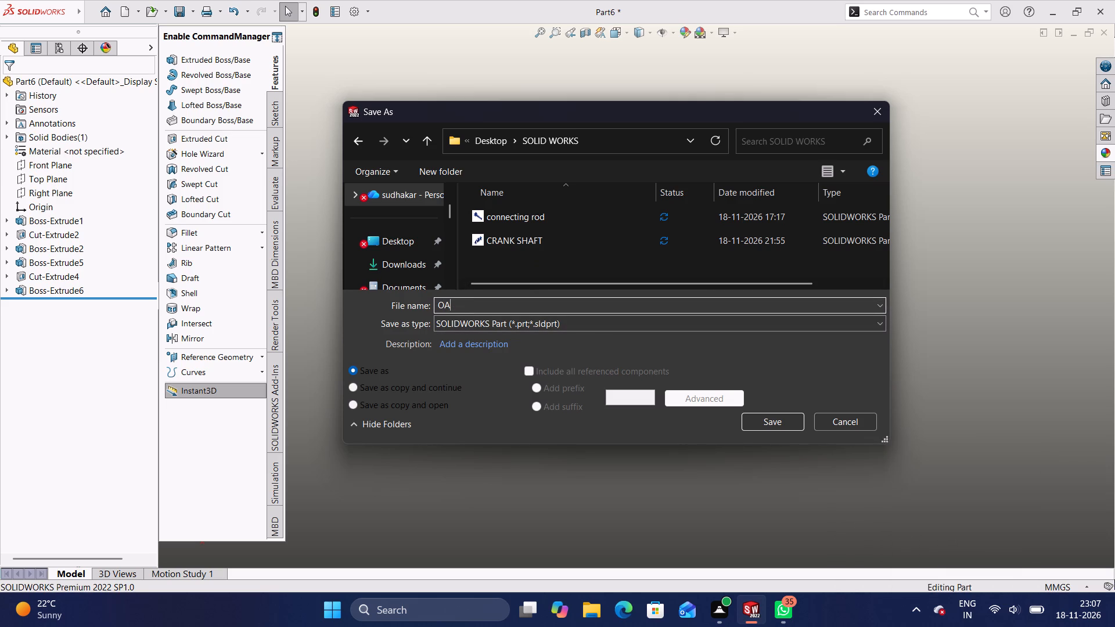
{"action": "key", "text": "BackSpace"}
{"action": "key", "text": "BackSpace"}
{"action": "type", "text": "PART"}
{"action": "left_click", "coordinate": [779, 424]}
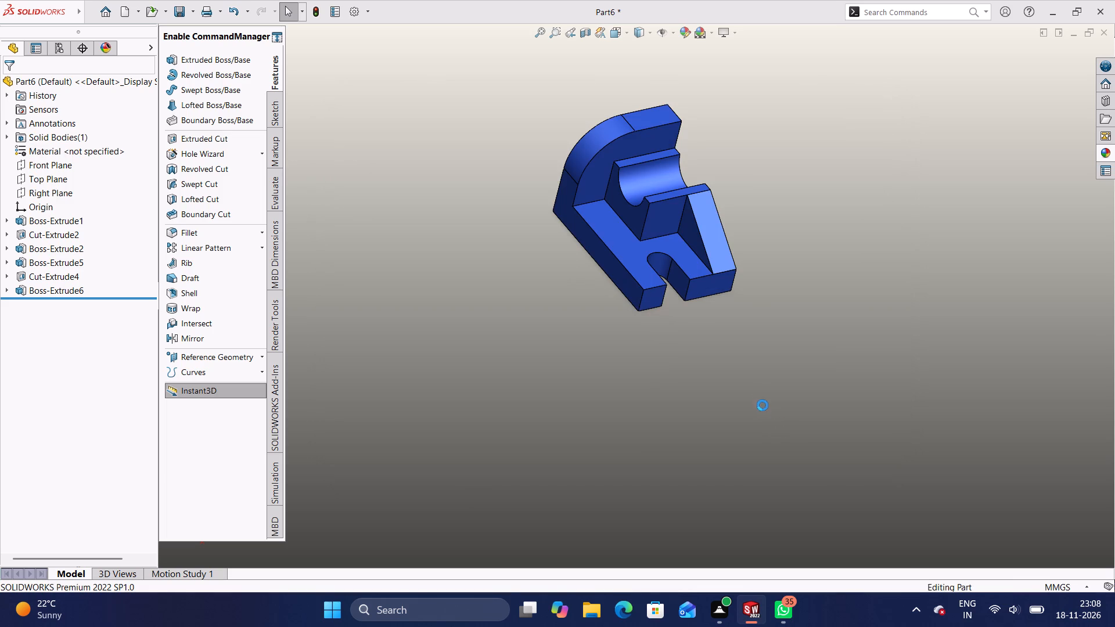
{"action": "middle_click_drag", "start_coordinate": [758, 394], "coordinate": [747, 369]}
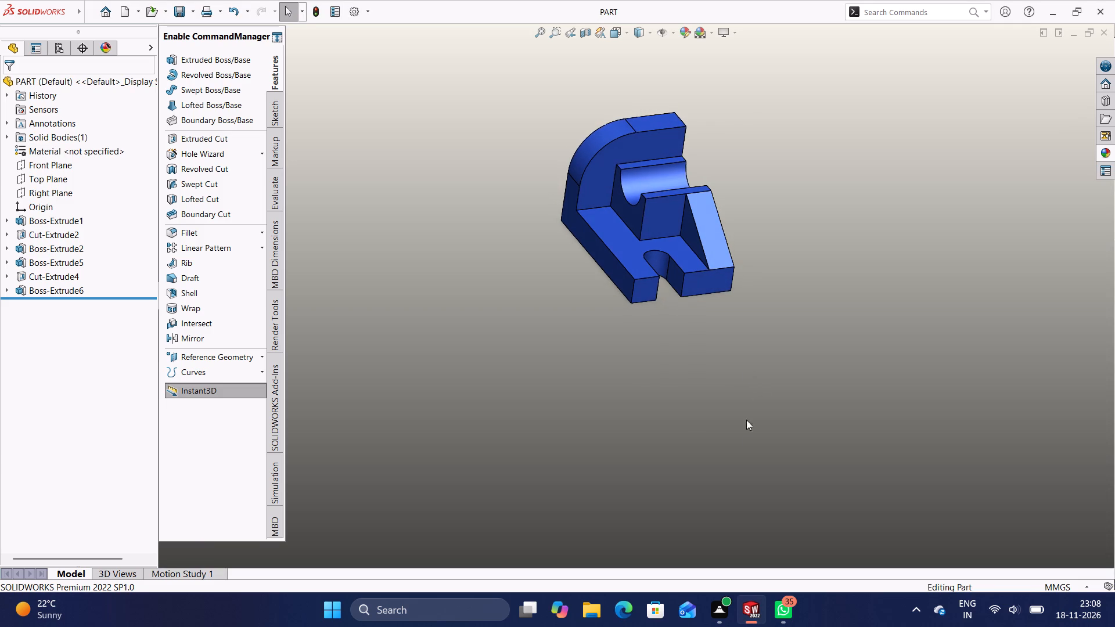
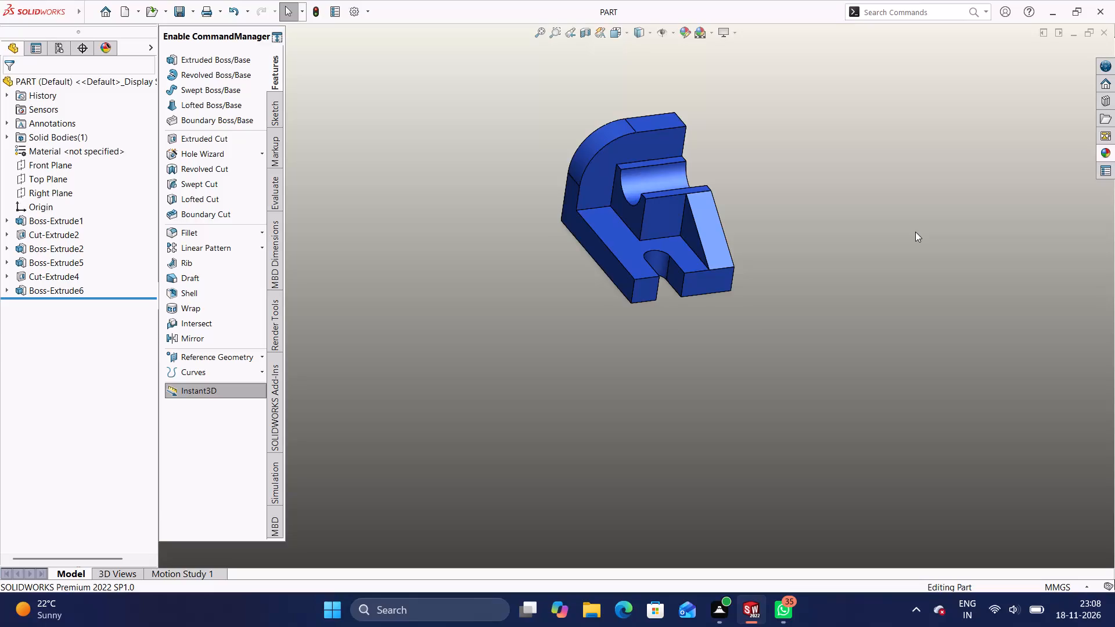
Print the current screen image of the bracket with Microsoft Print to PDF, as PART1 in the SOLID WORKS folder on the Desktop.
{"action": "key", "text": "ctrl+p"}
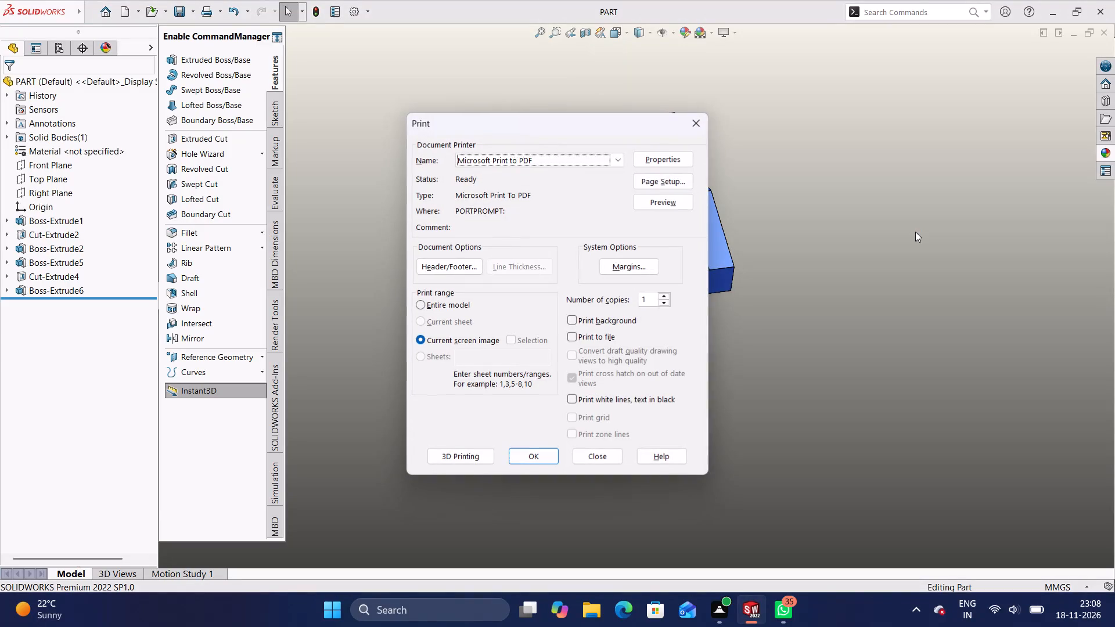
{"action": "left_click", "coordinate": [479, 453]}
{"action": "left_click", "coordinate": [533, 455]}
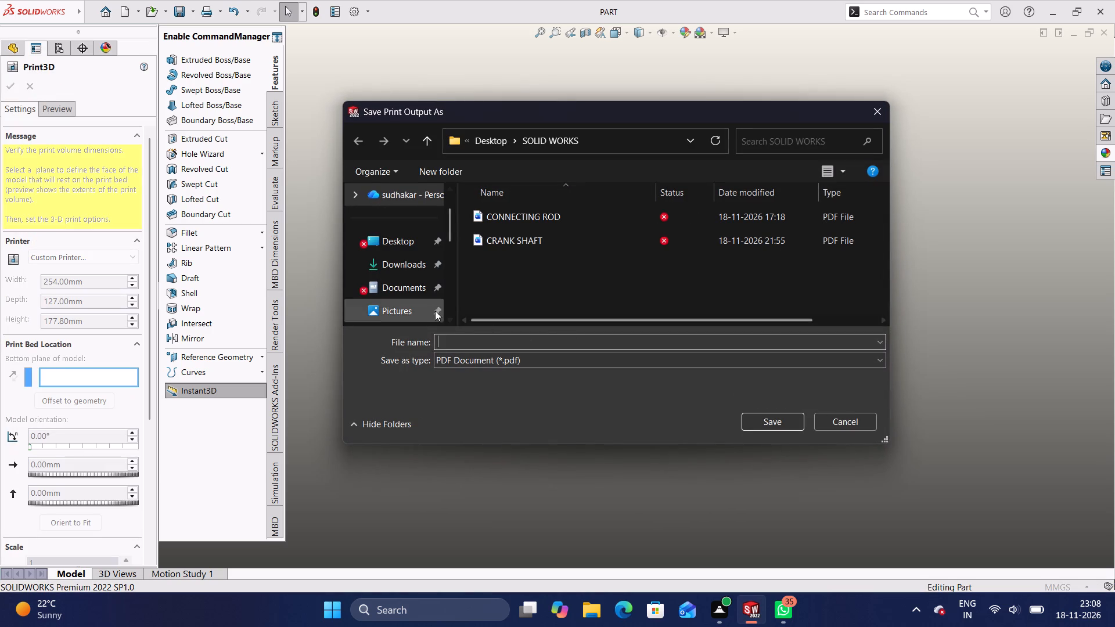
{"action": "left_click", "coordinate": [411, 243]}
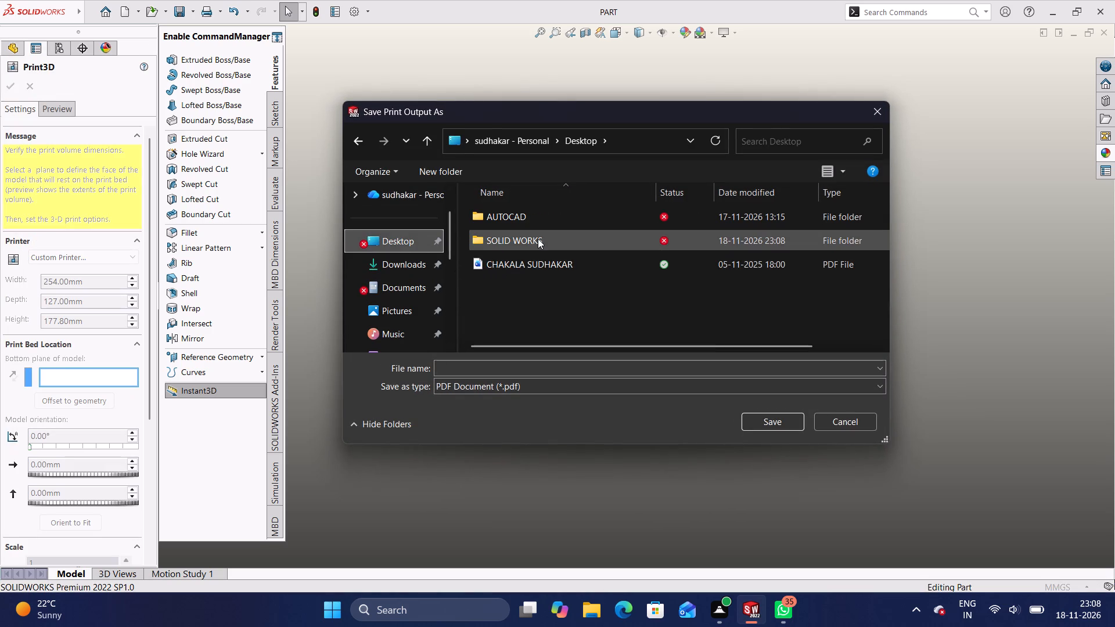
{"action": "double_click", "coordinate": [538, 239]}
{"action": "left_click", "coordinate": [531, 373]}
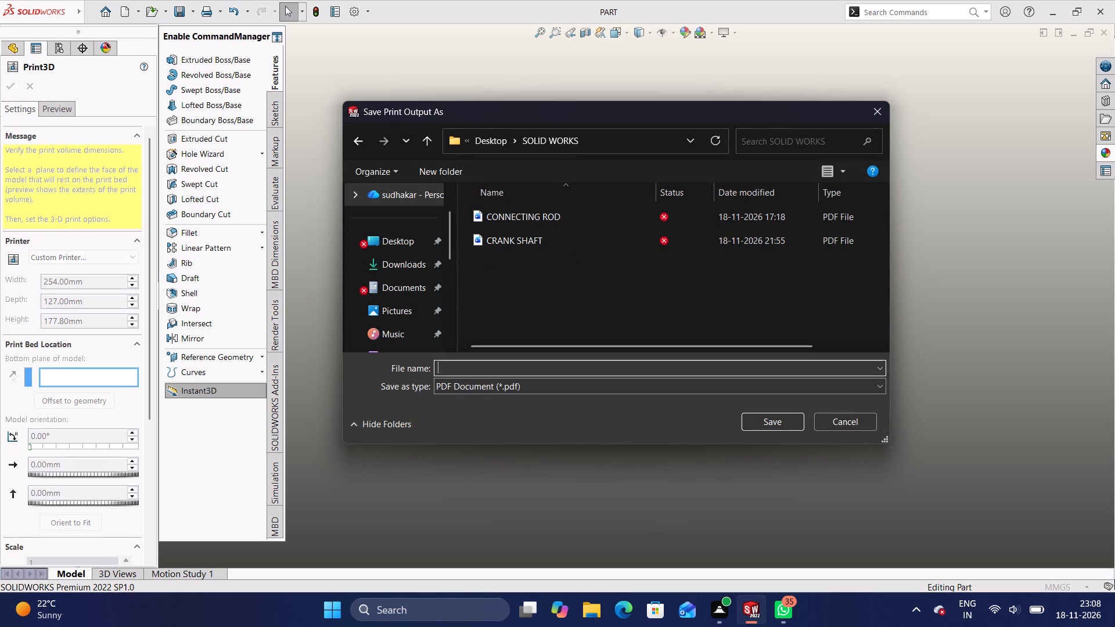
{"action": "type", "text": "PART1"}
{"action": "left_click", "coordinate": [779, 421]}
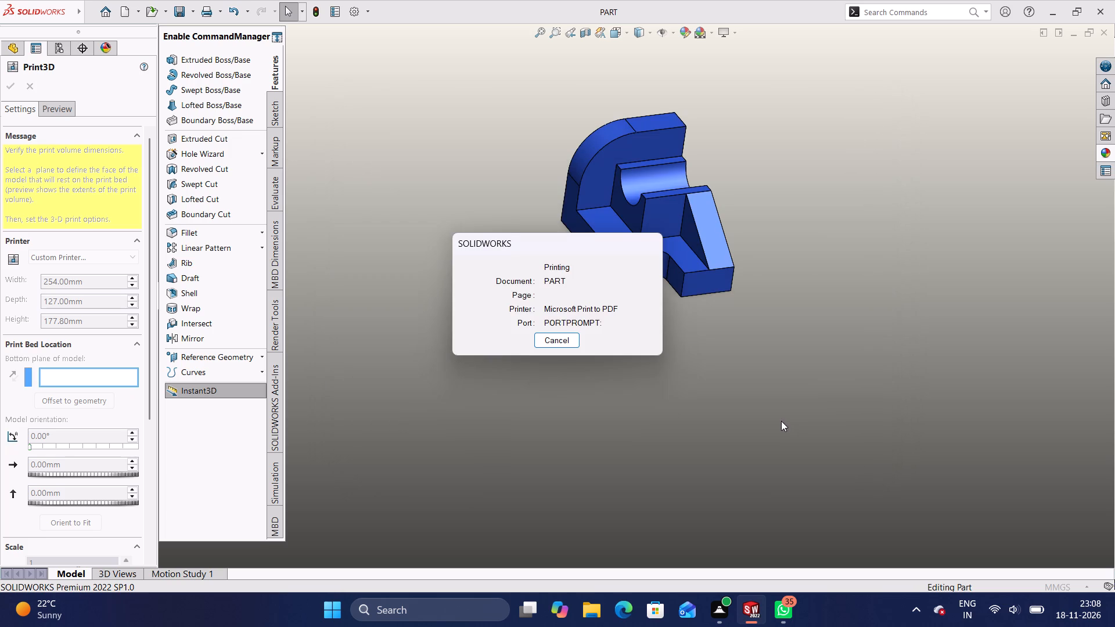
{"action": "left_click", "coordinate": [556, 345]}
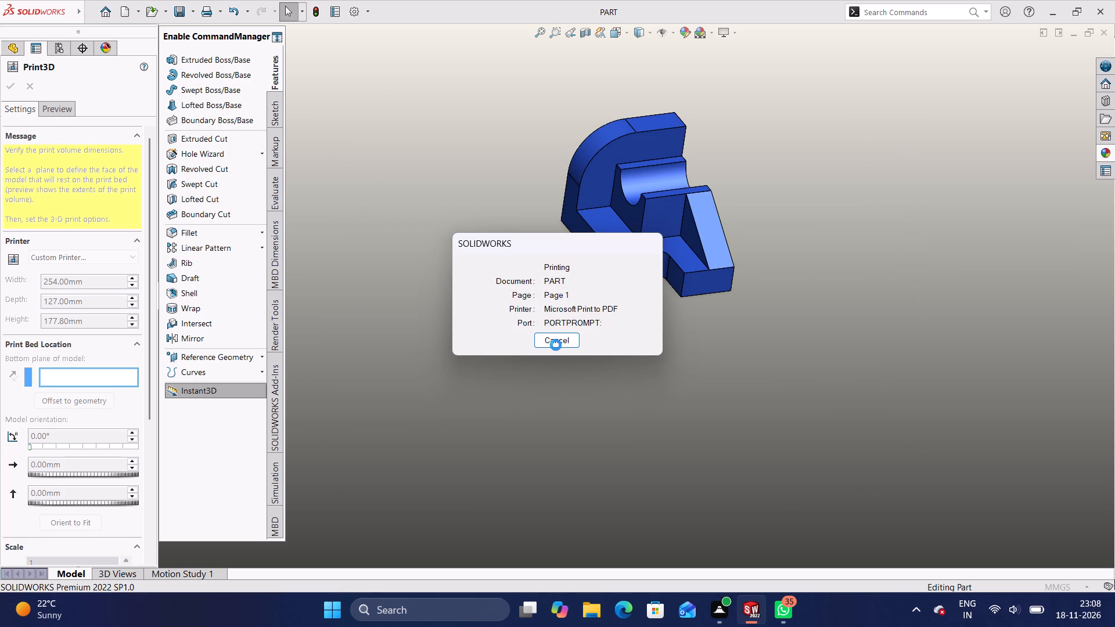